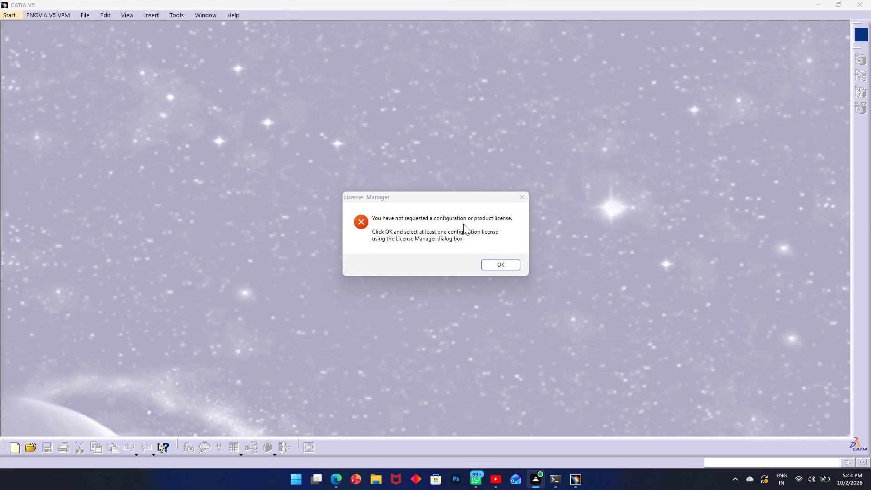
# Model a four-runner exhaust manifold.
# Dismiss the licence error and close the License Manager without selecting any configuration.
pyautogui.click(489, 261)
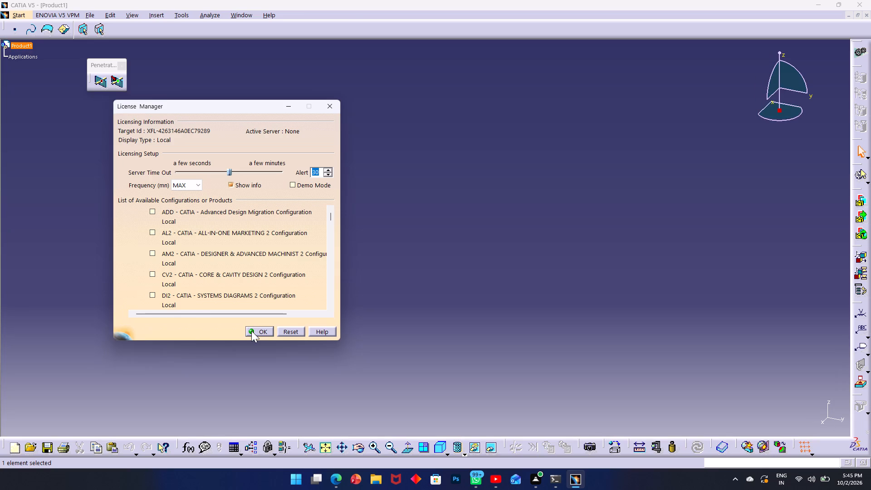
pyautogui.click(251, 331)
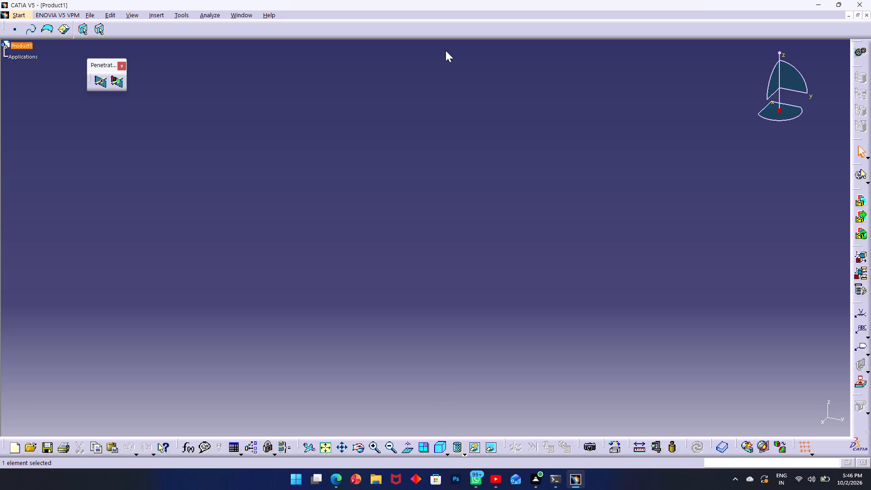
# Create a new document of type Part.
pyautogui.press('Insert')
pyautogui.click(88, 15)
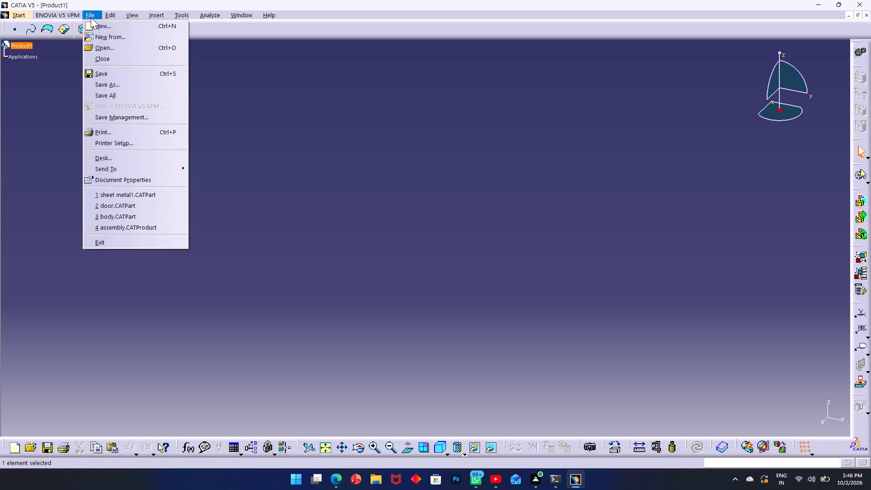
pyautogui.click(97, 28)
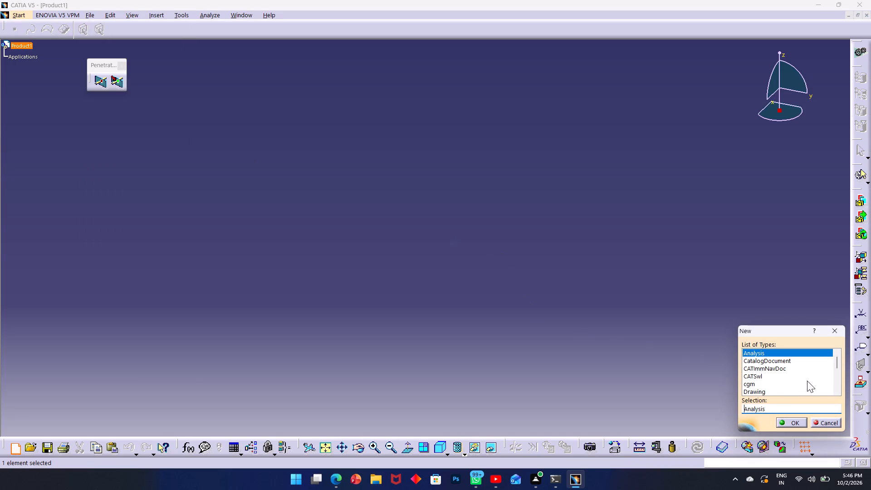
pyautogui.scroll(-2, 788, 384)
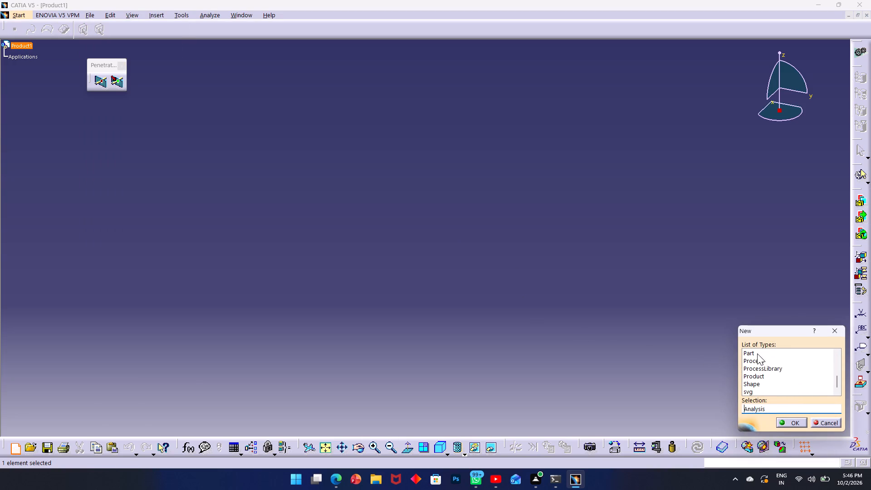
pyautogui.click(757, 353)
pyautogui.click(781, 426)
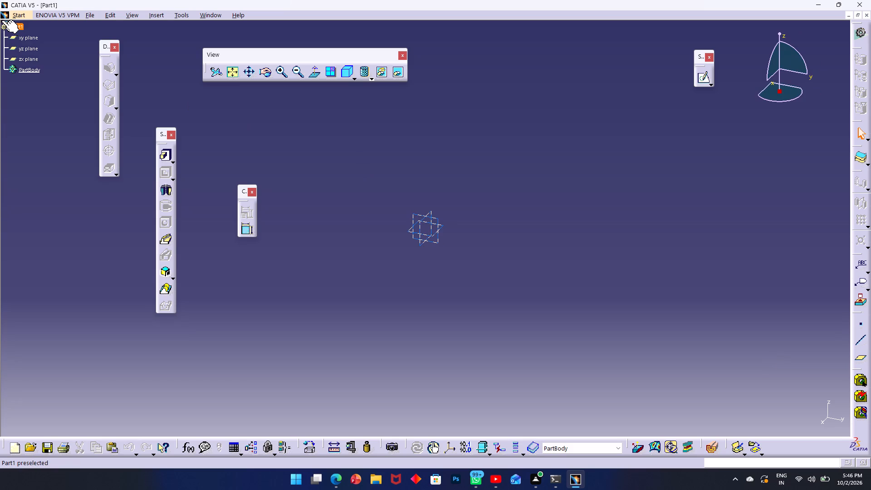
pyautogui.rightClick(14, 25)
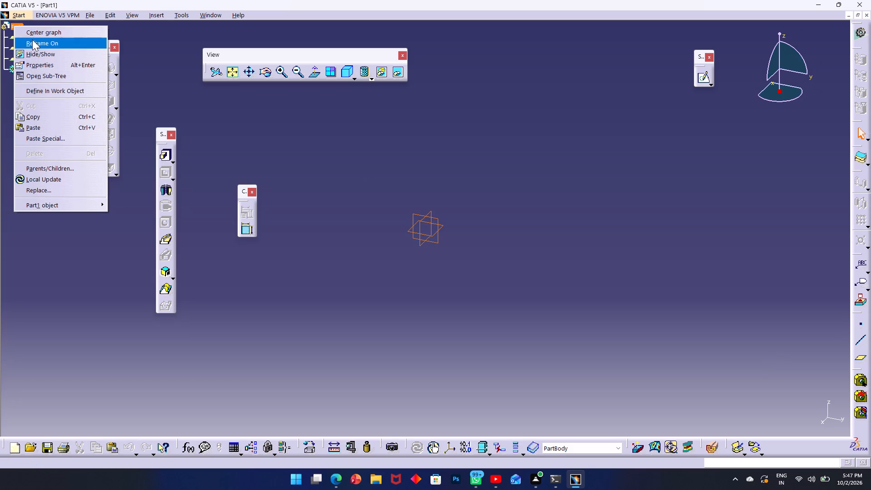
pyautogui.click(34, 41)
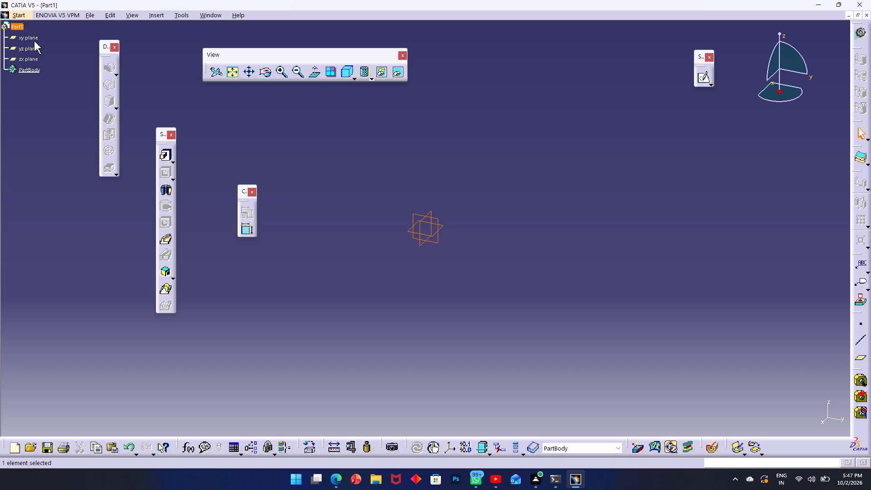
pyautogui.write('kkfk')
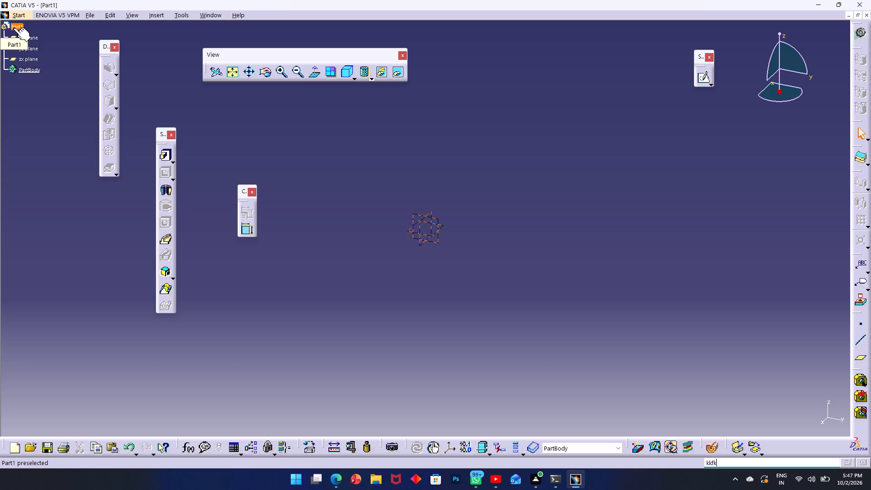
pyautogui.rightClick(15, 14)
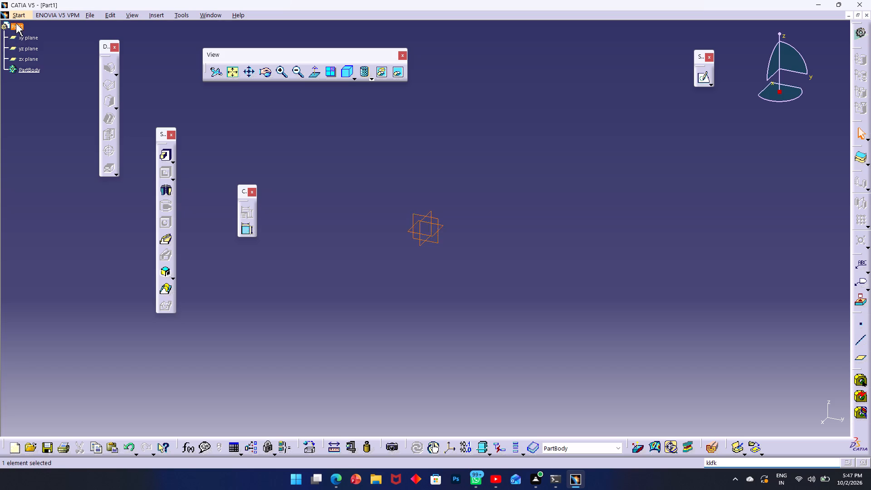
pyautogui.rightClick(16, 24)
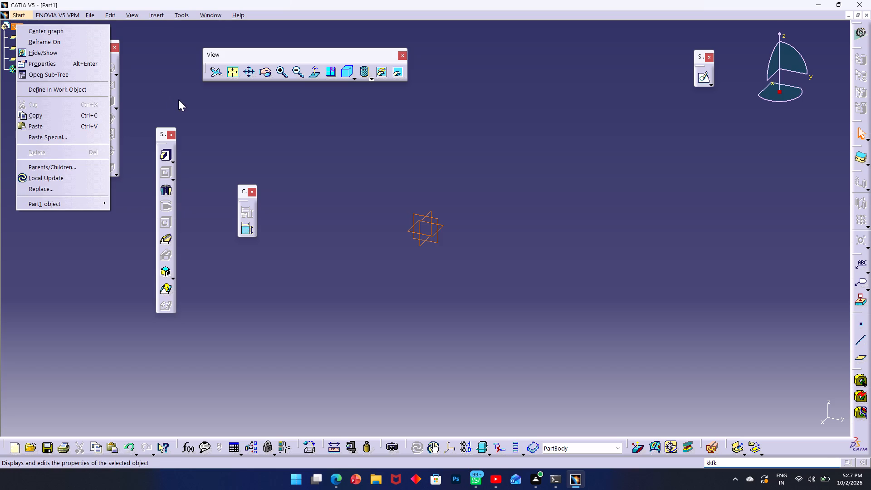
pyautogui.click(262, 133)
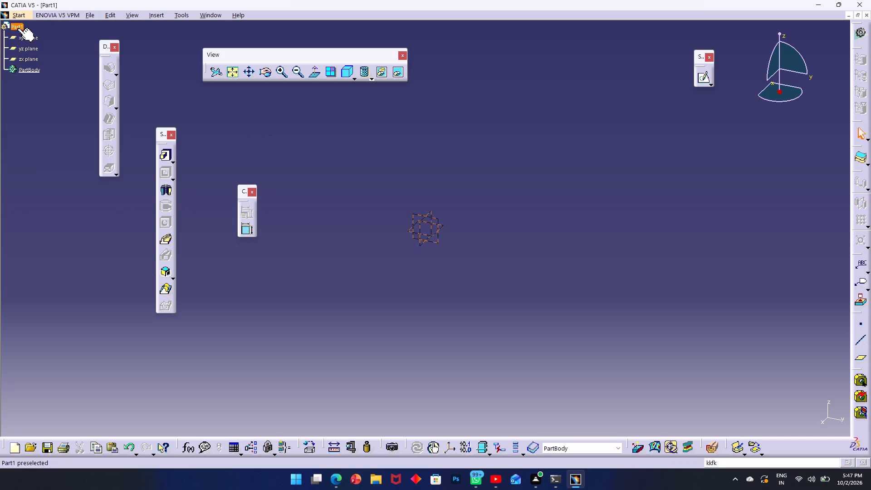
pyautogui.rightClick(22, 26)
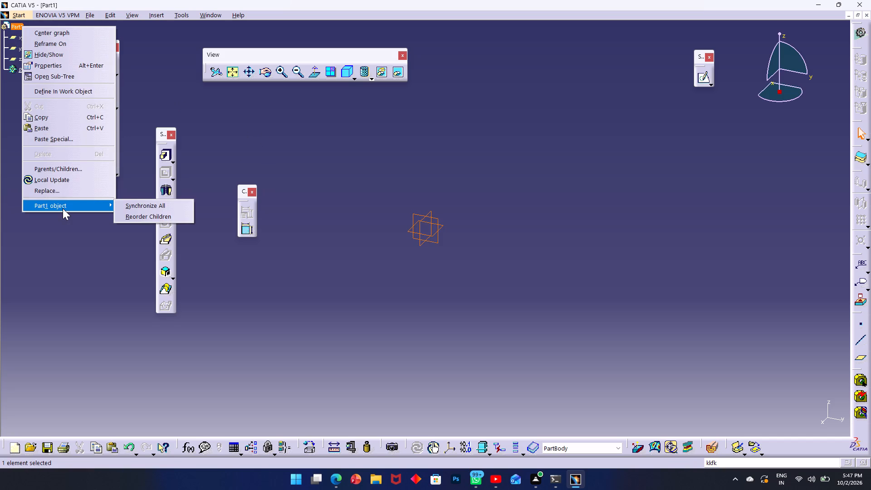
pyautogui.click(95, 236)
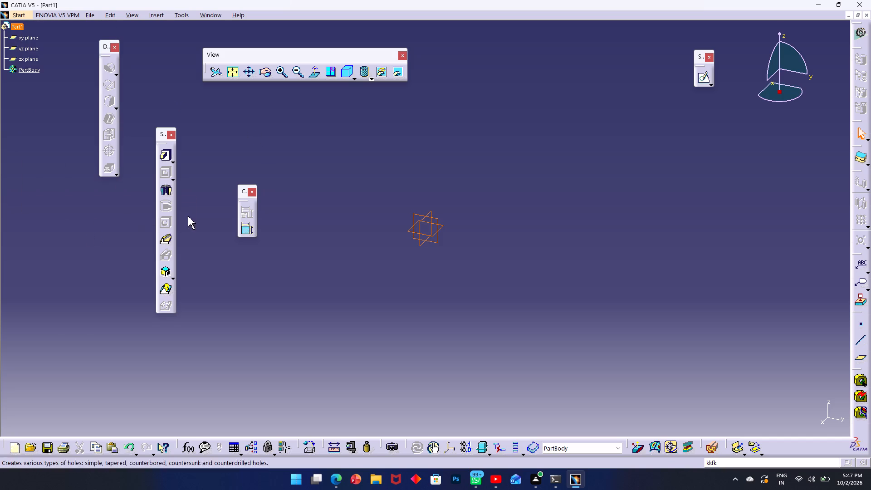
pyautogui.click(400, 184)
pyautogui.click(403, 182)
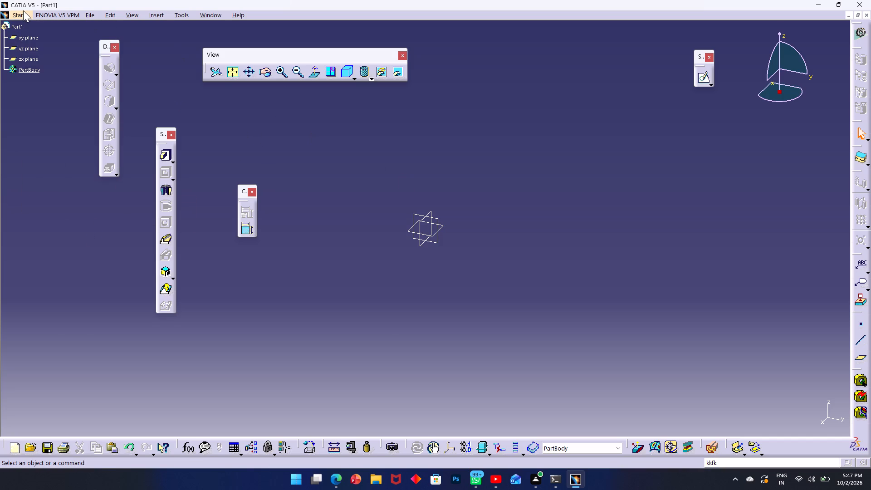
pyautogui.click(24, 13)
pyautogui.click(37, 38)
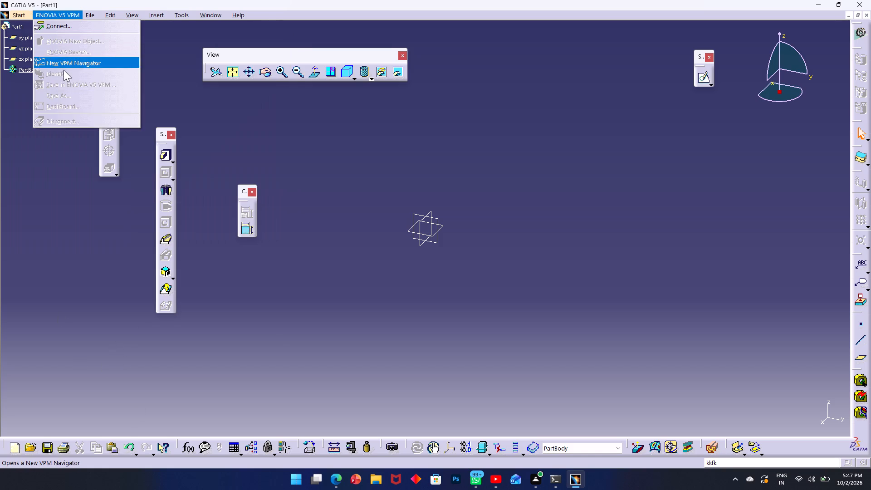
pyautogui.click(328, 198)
# Save the new part as "exhaust manifold" in the catia ex folder, keeping the CATPart type.
pyautogui.hotkey('ctrl', 's')
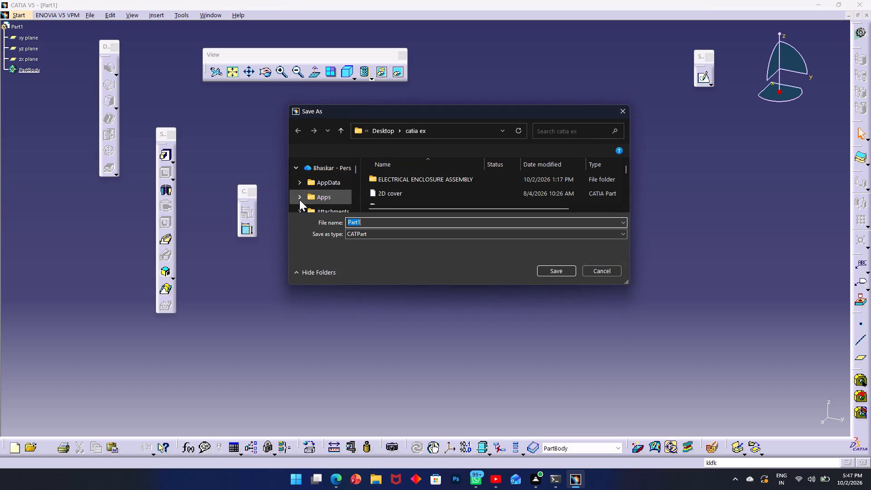
pyautogui.press('BackSpace')
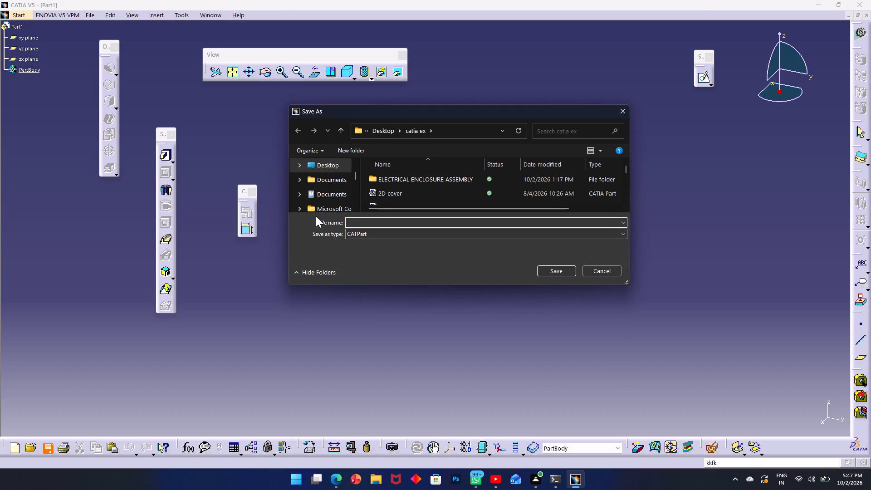
pyautogui.press('e')
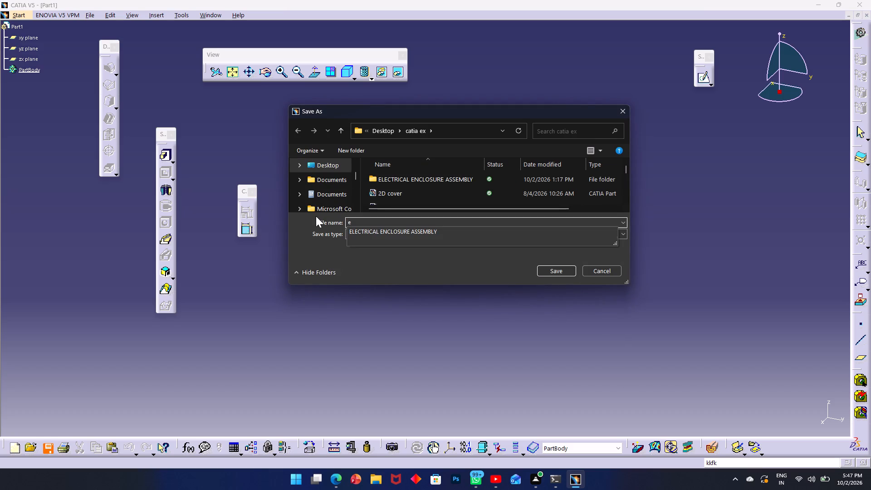
pyautogui.write('xha')
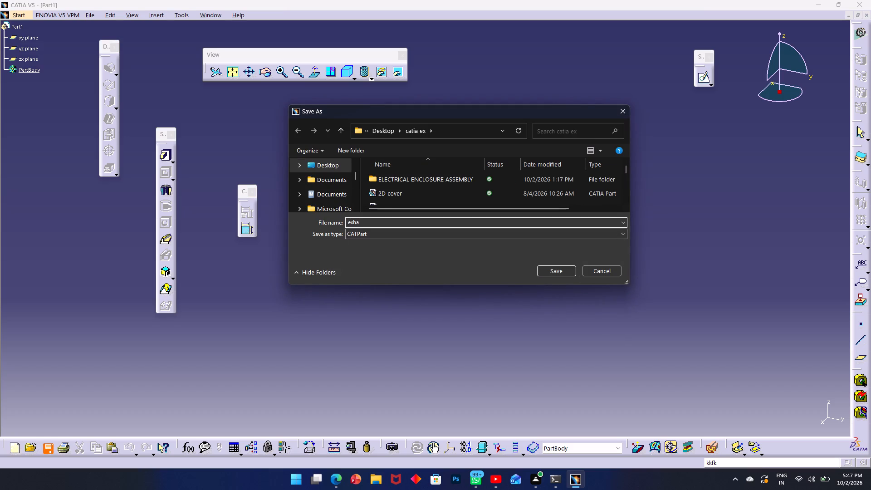
pyautogui.press('u')
pyautogui.write('st manifold')
pyautogui.click(553, 275)
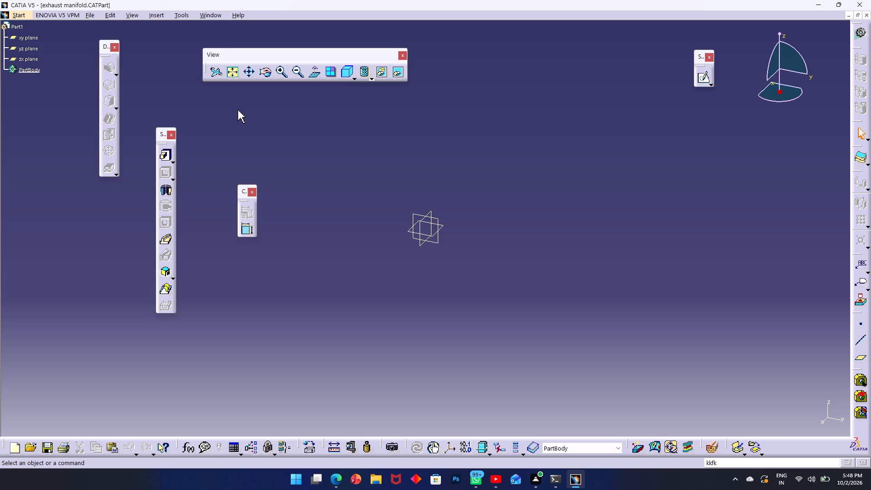
# Switch to the Generative Shape Design workbench.
pyautogui.click(21, 10)
pyautogui.click(29, 45)
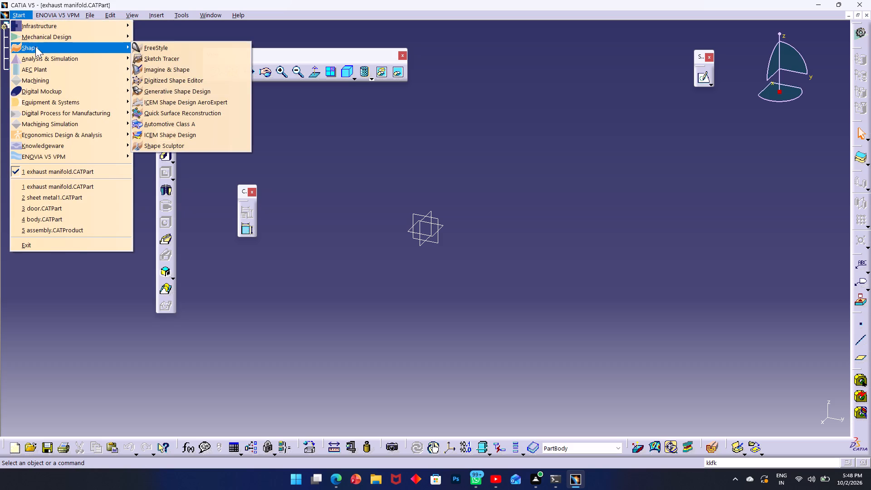
pyautogui.click(162, 91)
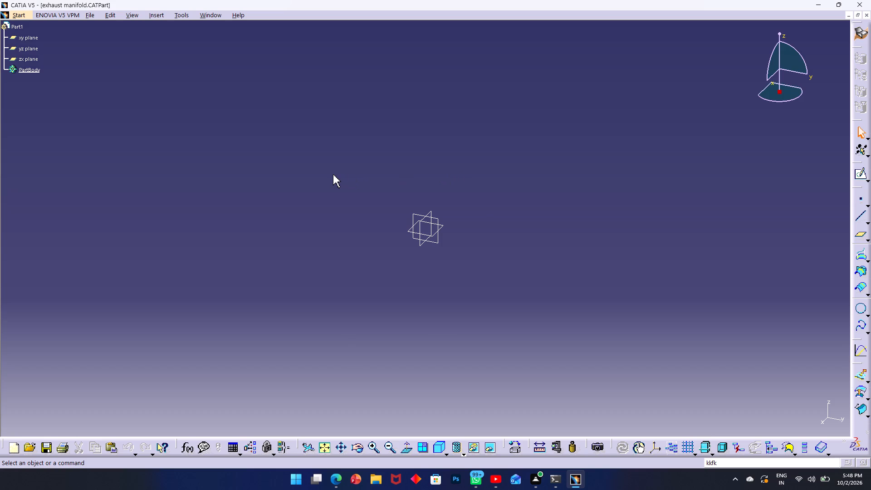
# Open a new sketch on the yz plane and apply the standard front view.
pyautogui.click(18, 46)
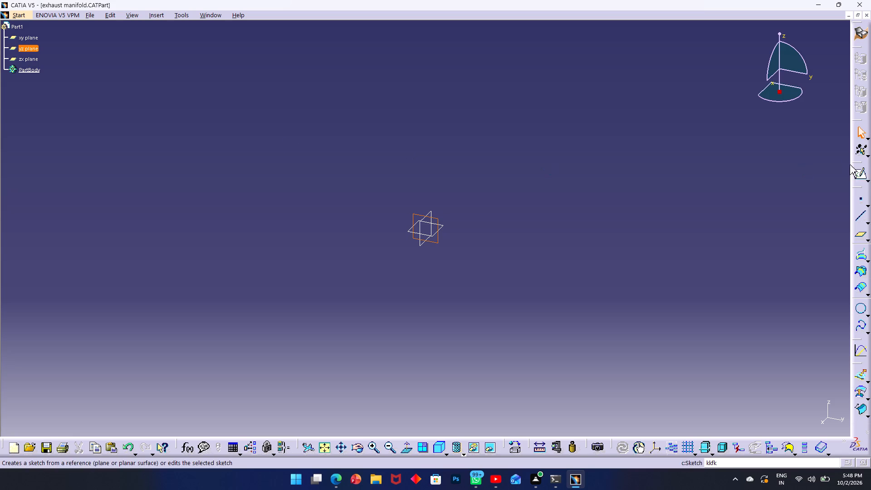
pyautogui.click(859, 175)
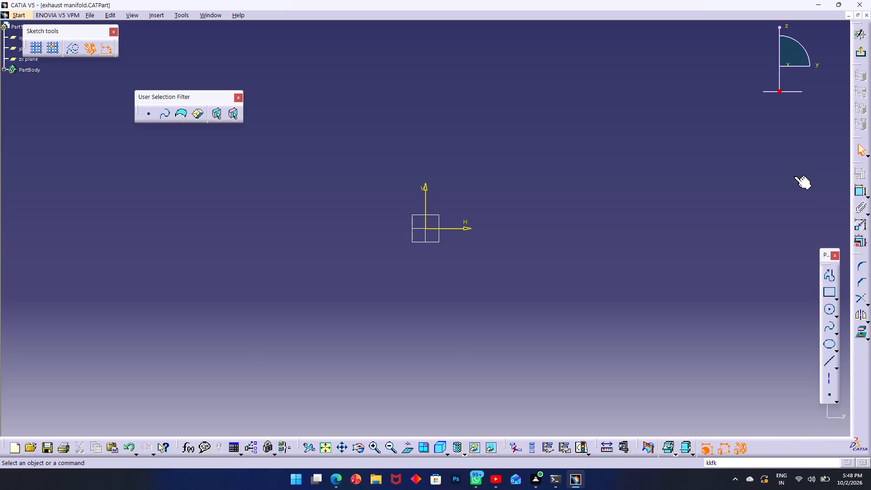
pyautogui.click(445, 452)
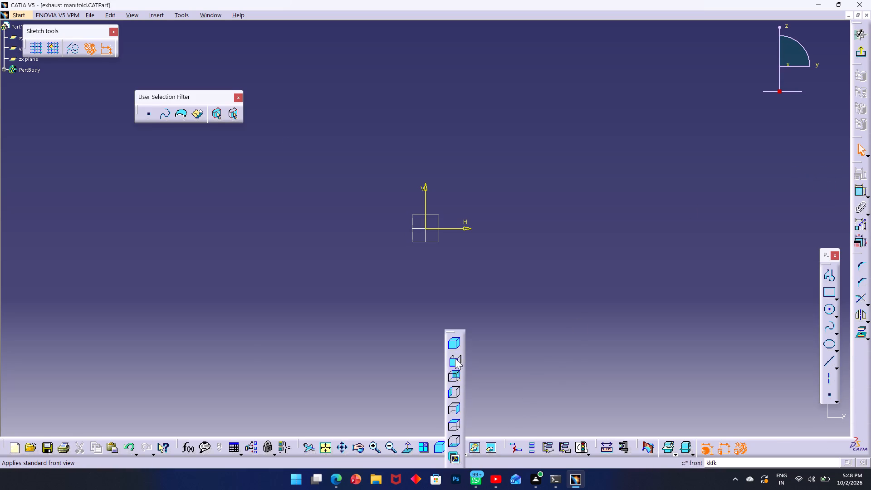
pyautogui.click(455, 358)
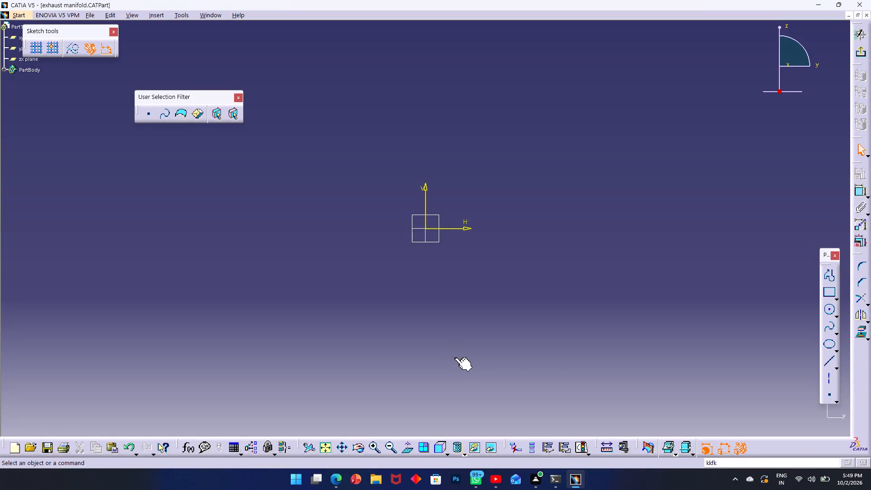
# Sketch a circle of about 4.8 mm radius, centred on the vertical axis above the origin and passing through the origin.
pyautogui.click(828, 310)
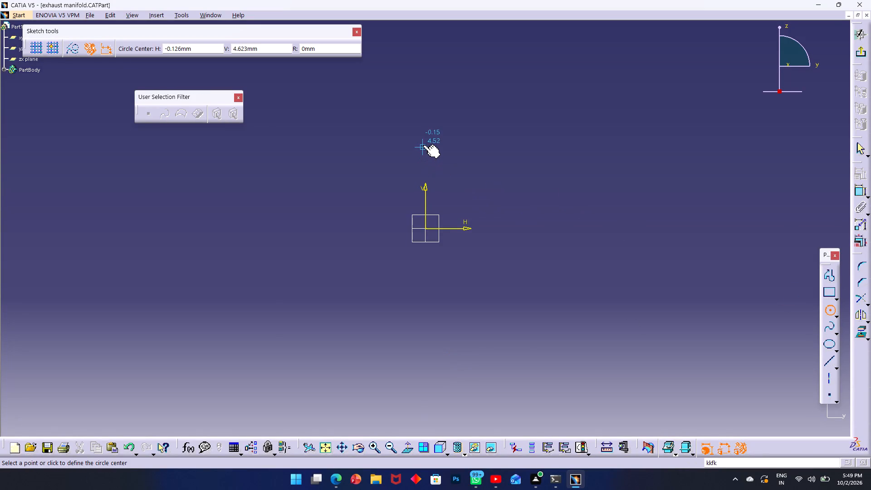
pyautogui.click(425, 141)
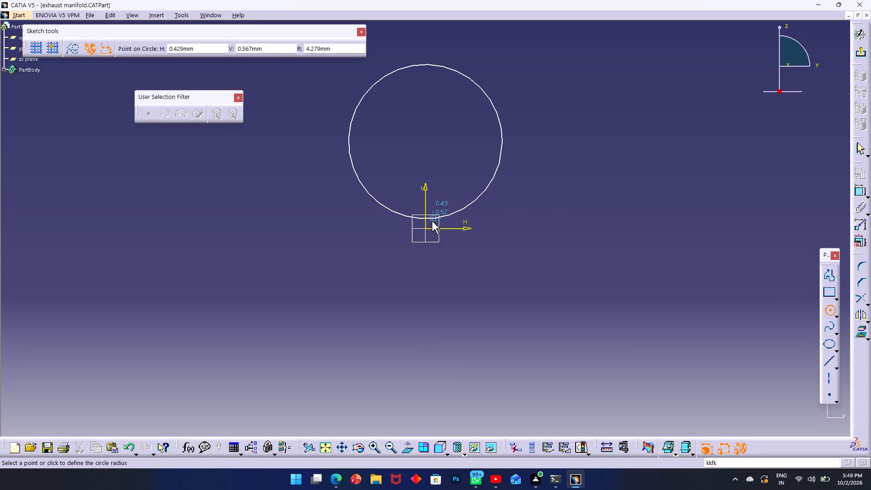
pyautogui.click(427, 228)
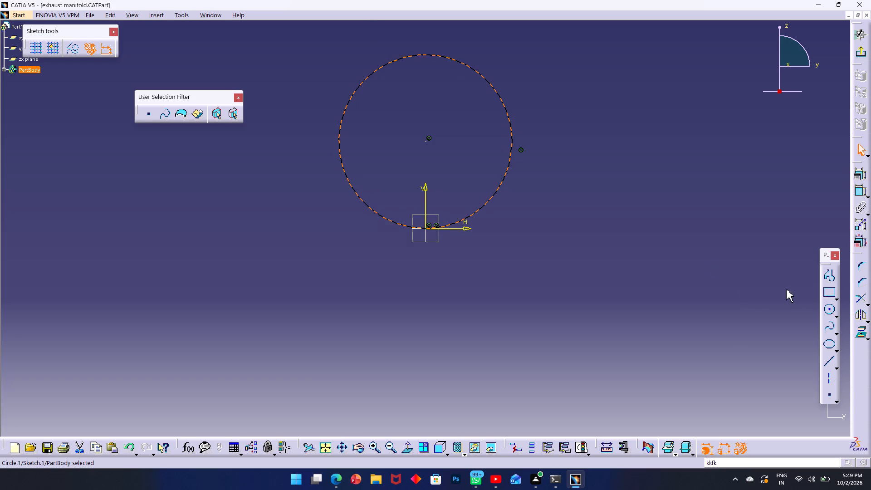
# Draw a horizontal axis line about 4.8 mm long from the circle's +H side to its centre.
pyautogui.click(828, 383)
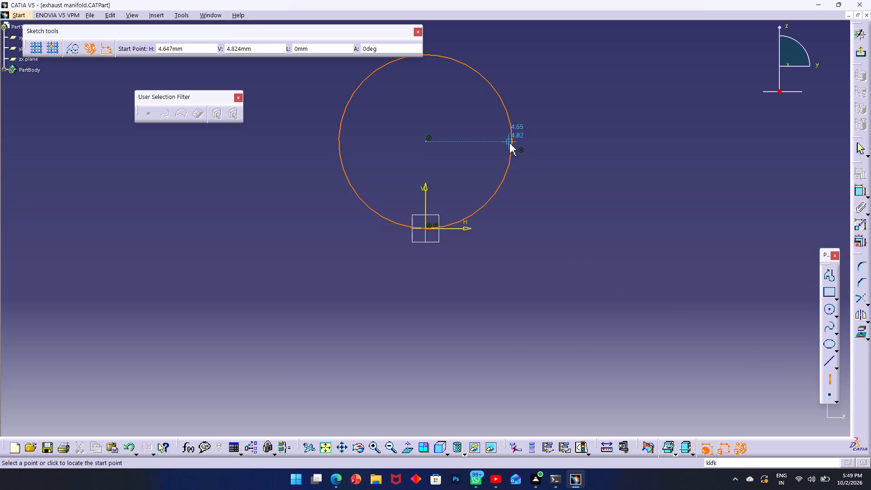
pyautogui.click(514, 143)
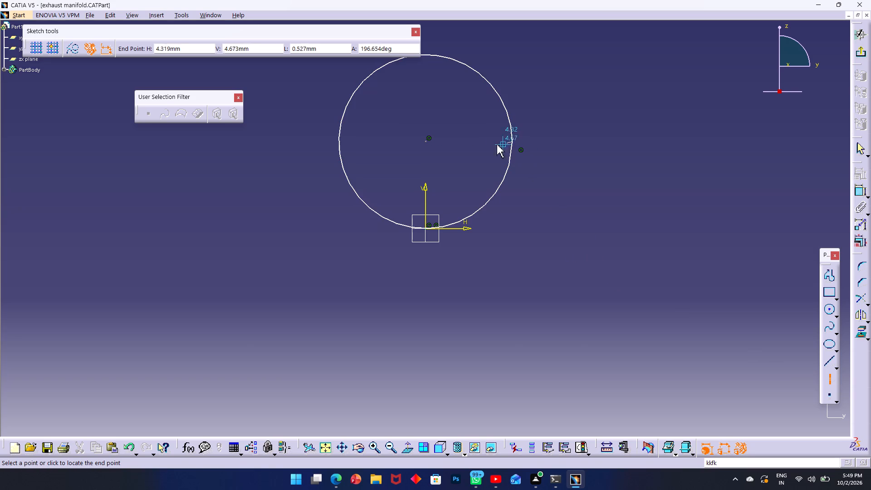
pyautogui.click(426, 140)
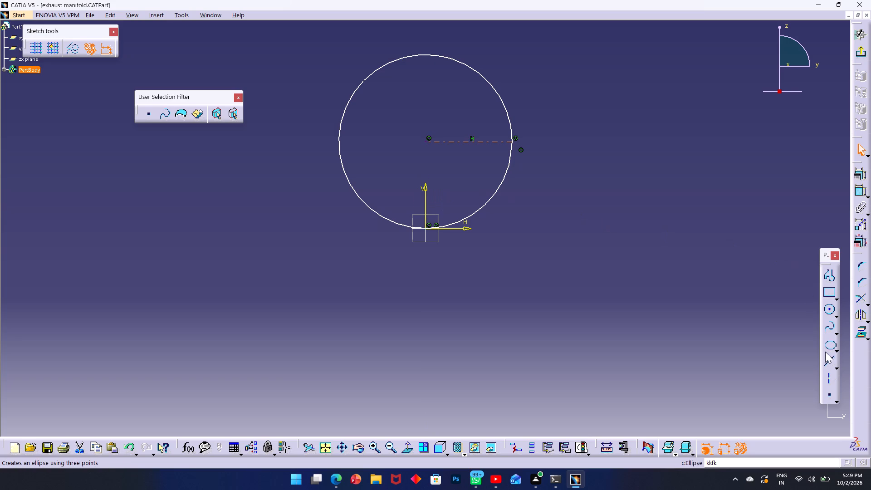
# Draw a vertical axis line about 4.8 mm long from the circle's centre down to the origin.
pyautogui.doubleClick(829, 378)
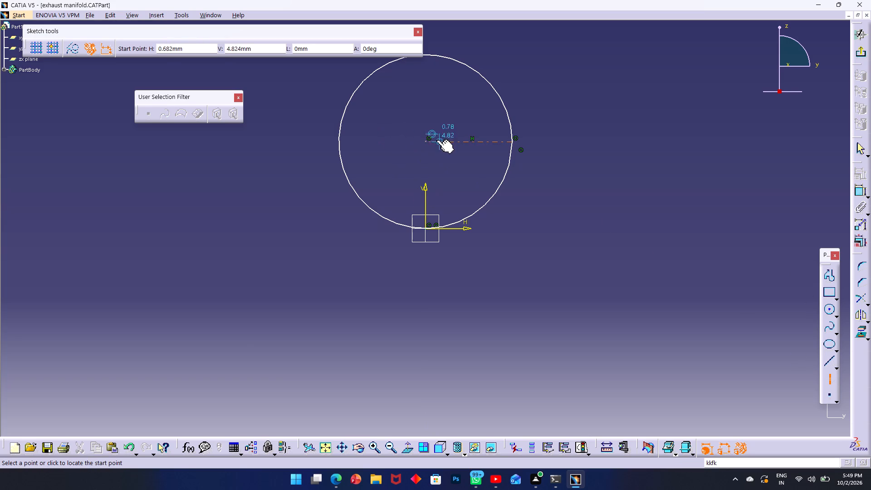
pyautogui.click(424, 143)
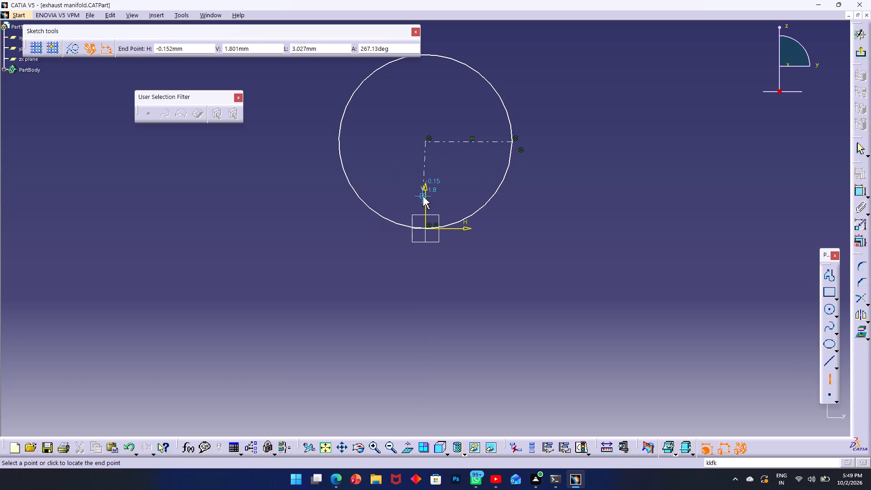
pyautogui.click(424, 229)
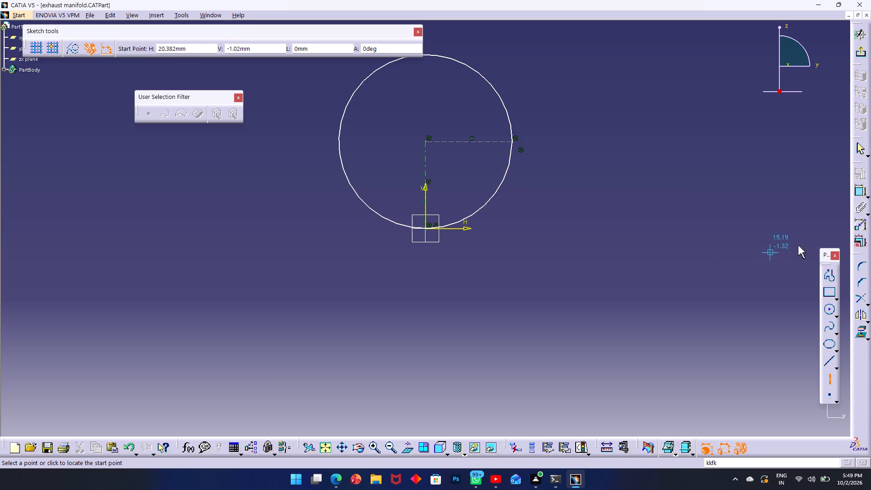
# Quick-trim the circle down to the quarter arc between the origin and the outer end of the horizontal axis line.
pyautogui.click(857, 297)
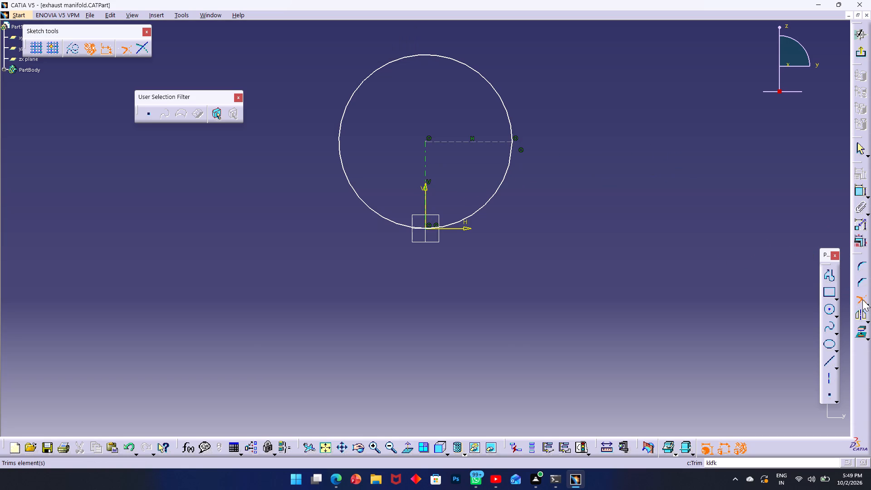
pyautogui.click(867, 303)
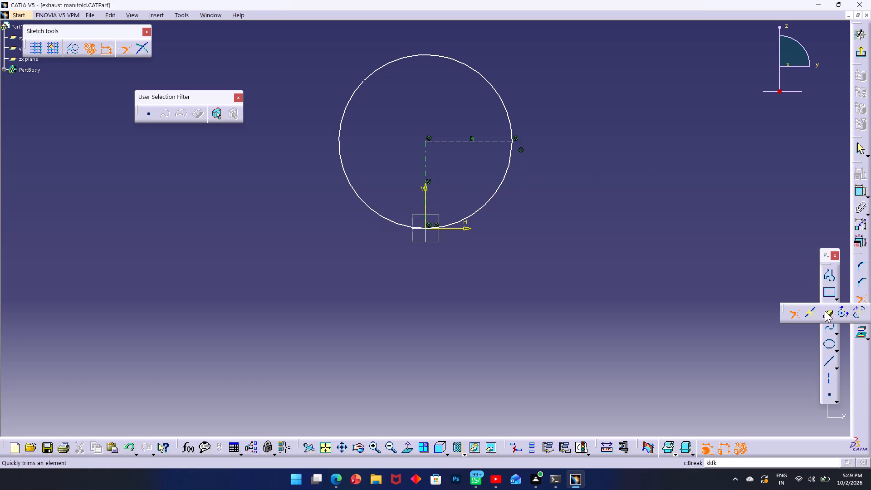
pyautogui.click(825, 311)
pyautogui.click(860, 299)
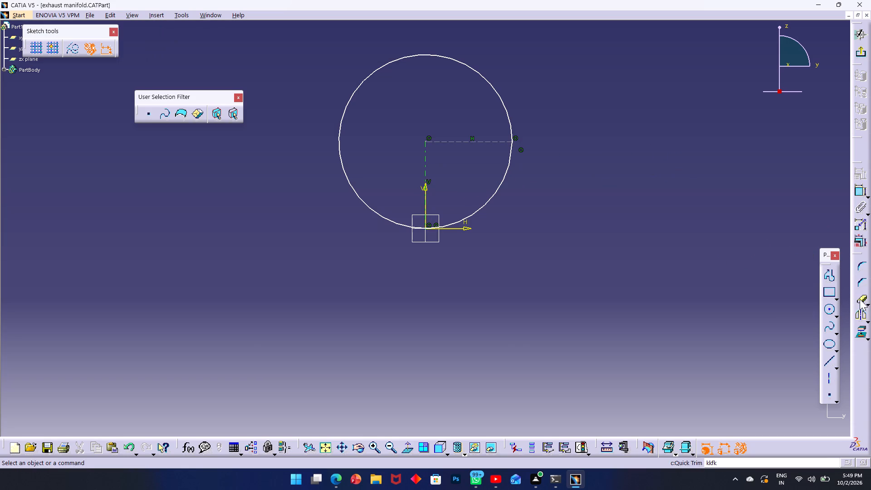
pyautogui.doubleClick(860, 299)
pyautogui.click(358, 86)
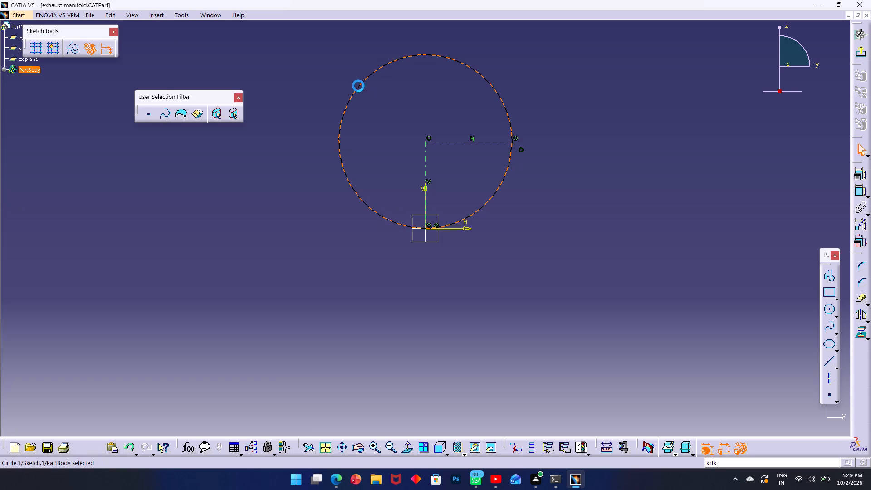
pyautogui.click(359, 86)
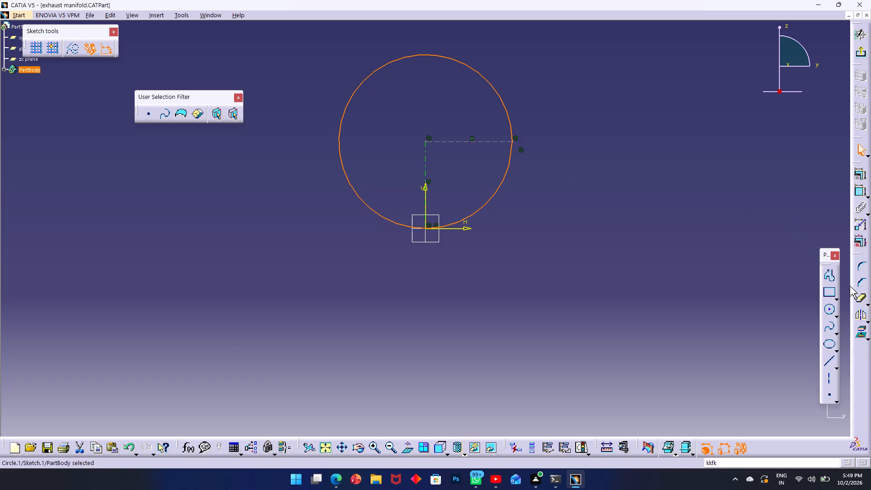
pyautogui.click(859, 299)
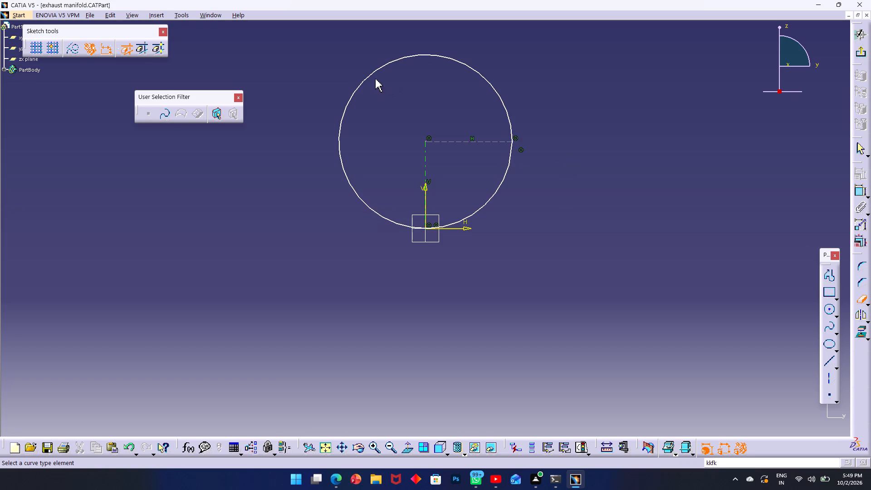
pyautogui.click(369, 73)
pyautogui.click(663, 162)
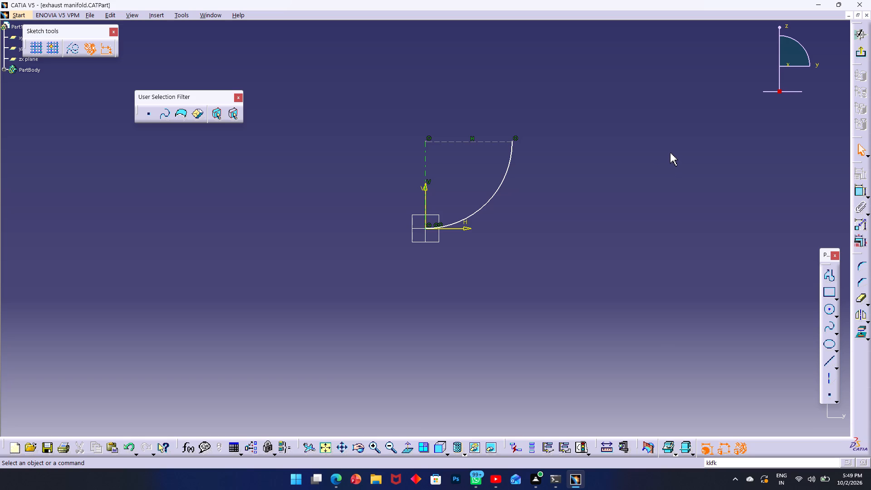
# Draw a vertical line about 4.7 mm long upward from the arc's upper end.
pyautogui.click(827, 362)
pyautogui.click(512, 141)
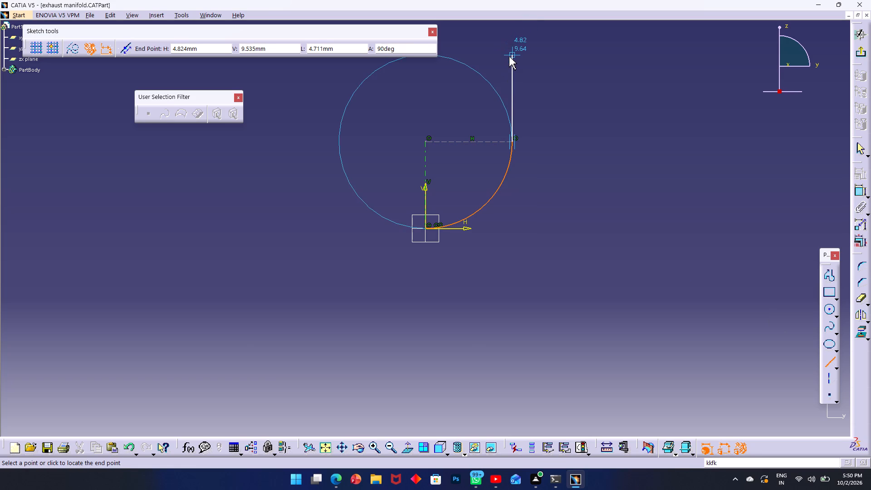
pyautogui.click(509, 57)
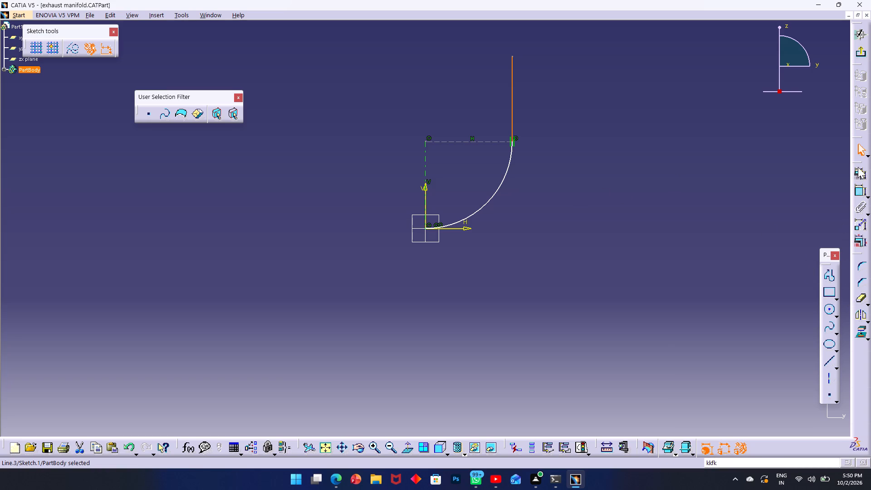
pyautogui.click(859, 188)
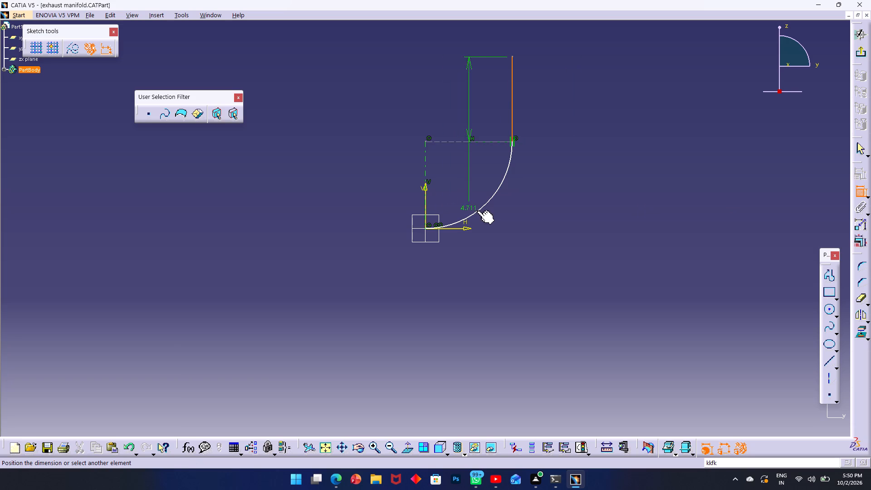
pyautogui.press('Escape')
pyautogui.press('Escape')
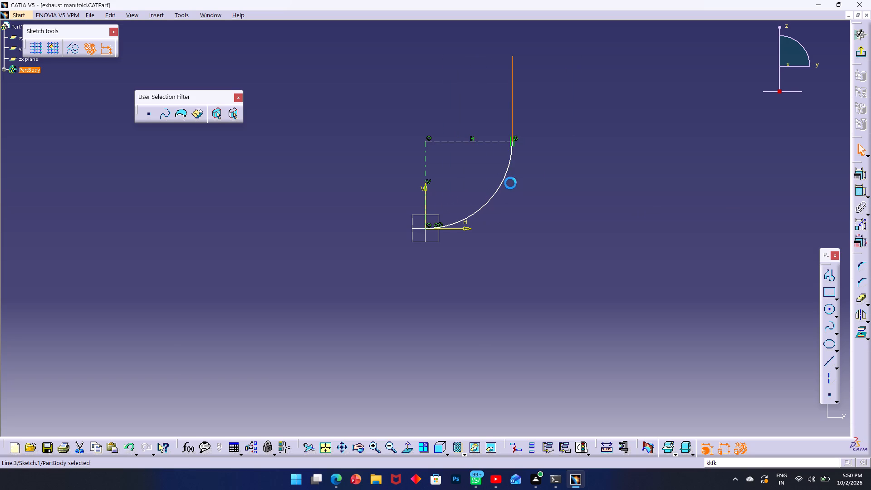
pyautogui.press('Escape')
# Dimension the quarter arc's radius and set it to 80 mm.
pyautogui.click(861, 192)
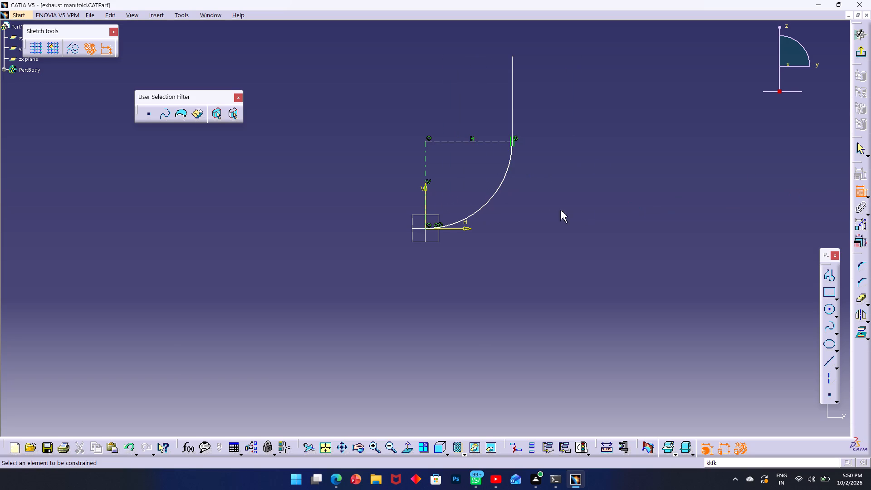
pyautogui.click(489, 197)
pyautogui.click(516, 227)
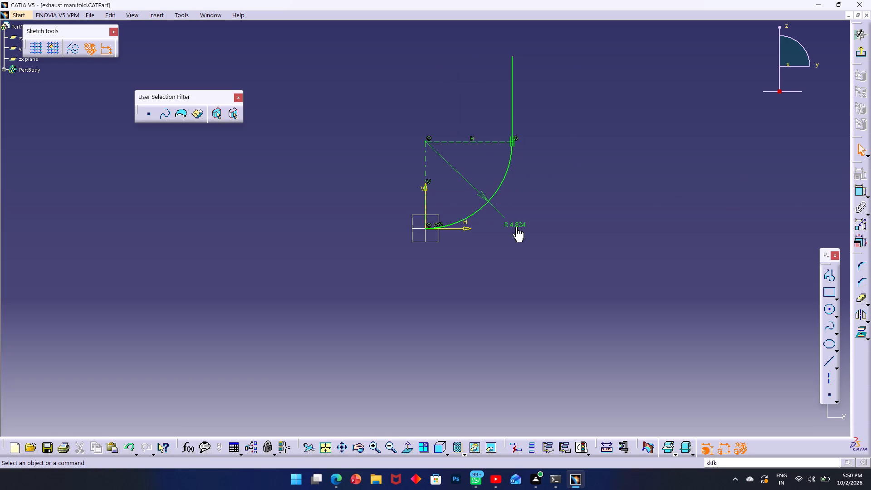
pyautogui.doubleClick(516, 227)
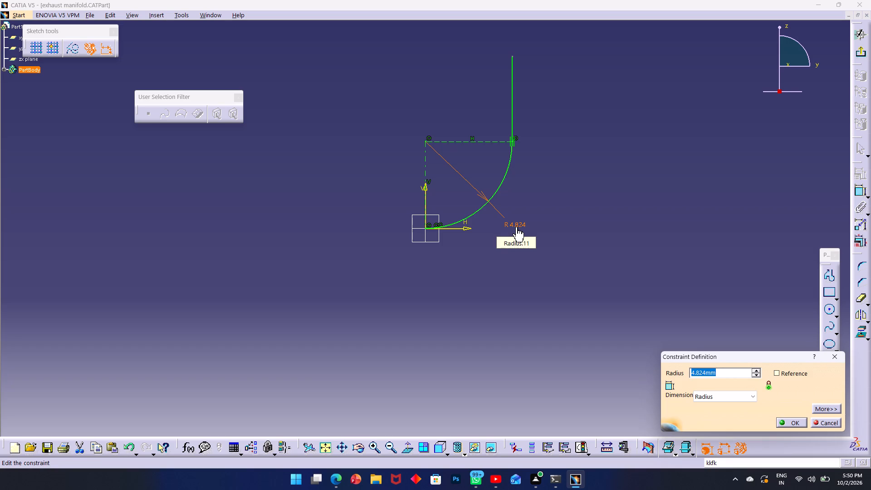
pyautogui.write('80')
pyautogui.press('Return')
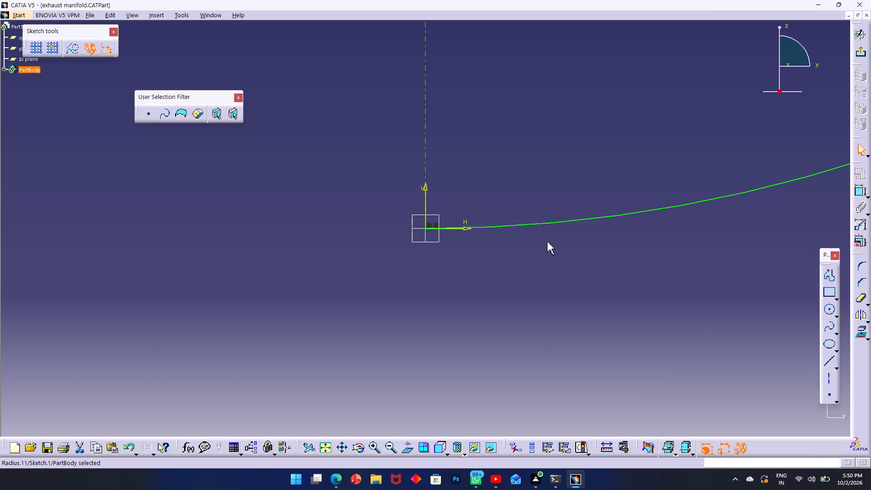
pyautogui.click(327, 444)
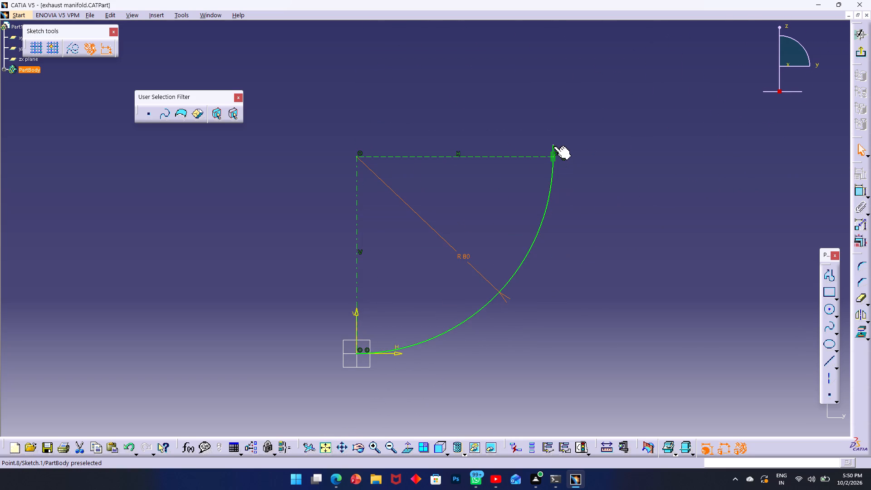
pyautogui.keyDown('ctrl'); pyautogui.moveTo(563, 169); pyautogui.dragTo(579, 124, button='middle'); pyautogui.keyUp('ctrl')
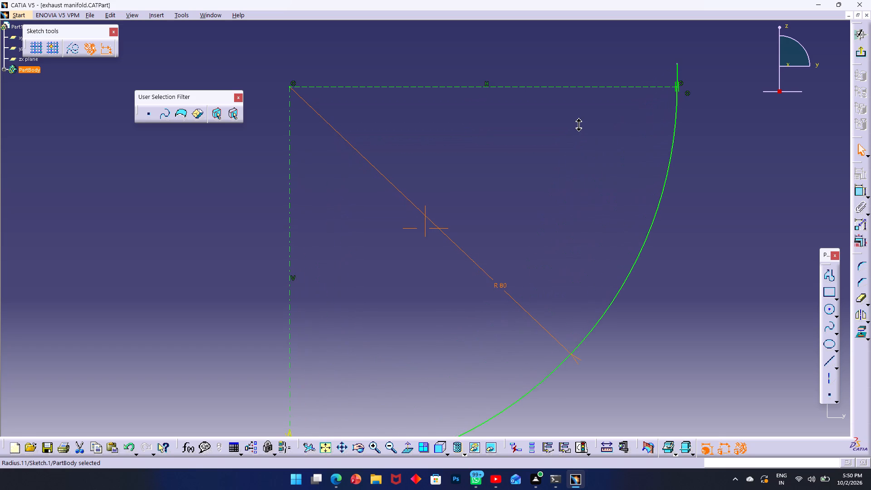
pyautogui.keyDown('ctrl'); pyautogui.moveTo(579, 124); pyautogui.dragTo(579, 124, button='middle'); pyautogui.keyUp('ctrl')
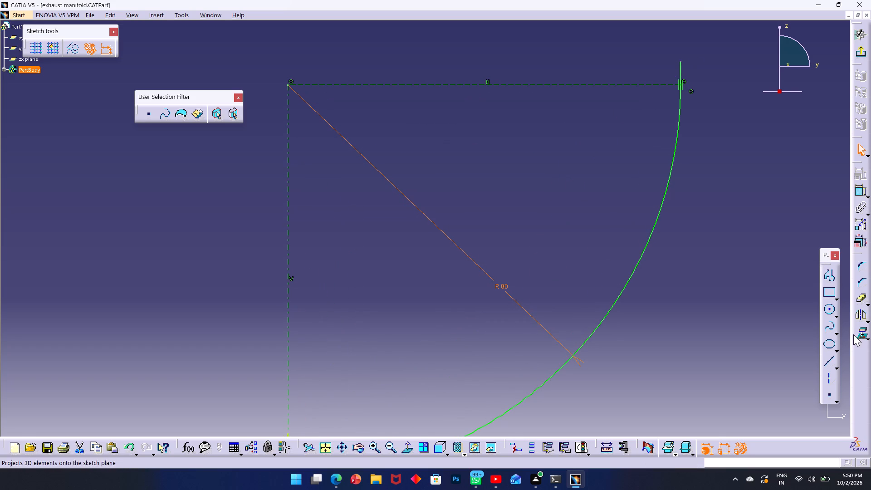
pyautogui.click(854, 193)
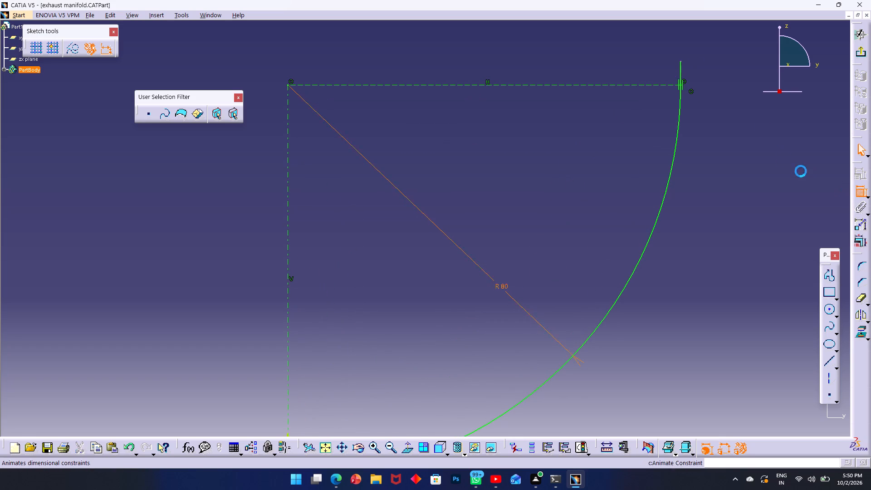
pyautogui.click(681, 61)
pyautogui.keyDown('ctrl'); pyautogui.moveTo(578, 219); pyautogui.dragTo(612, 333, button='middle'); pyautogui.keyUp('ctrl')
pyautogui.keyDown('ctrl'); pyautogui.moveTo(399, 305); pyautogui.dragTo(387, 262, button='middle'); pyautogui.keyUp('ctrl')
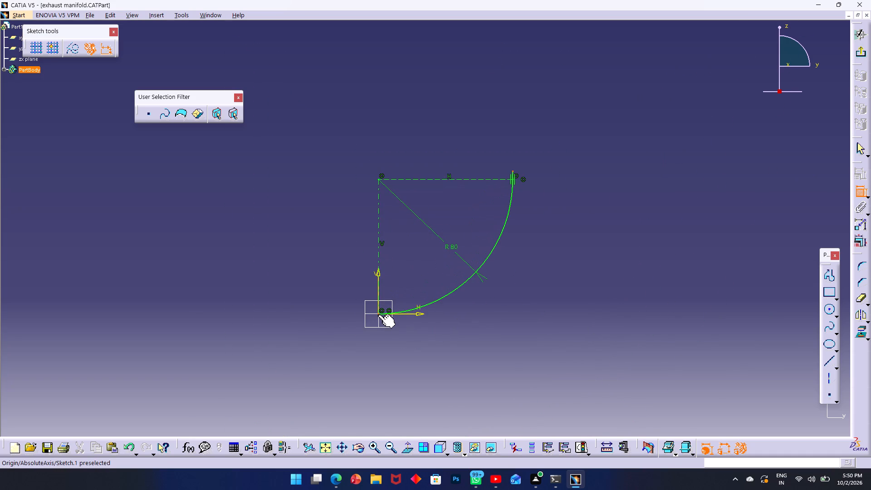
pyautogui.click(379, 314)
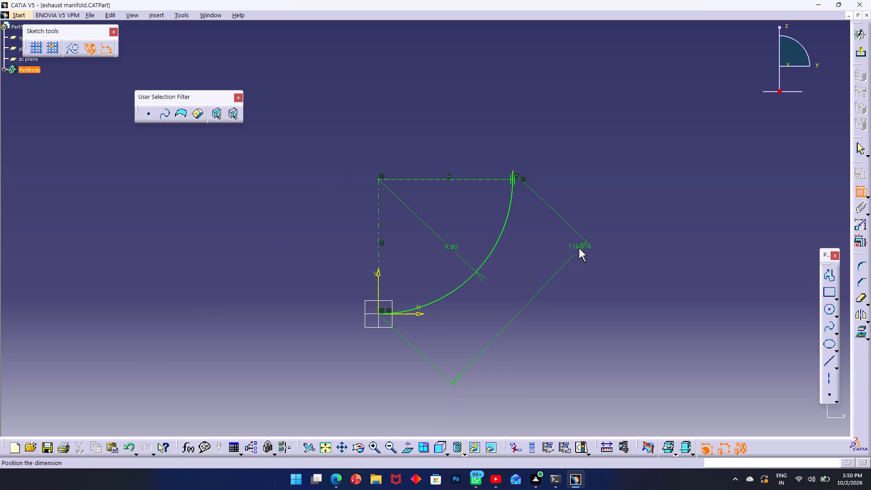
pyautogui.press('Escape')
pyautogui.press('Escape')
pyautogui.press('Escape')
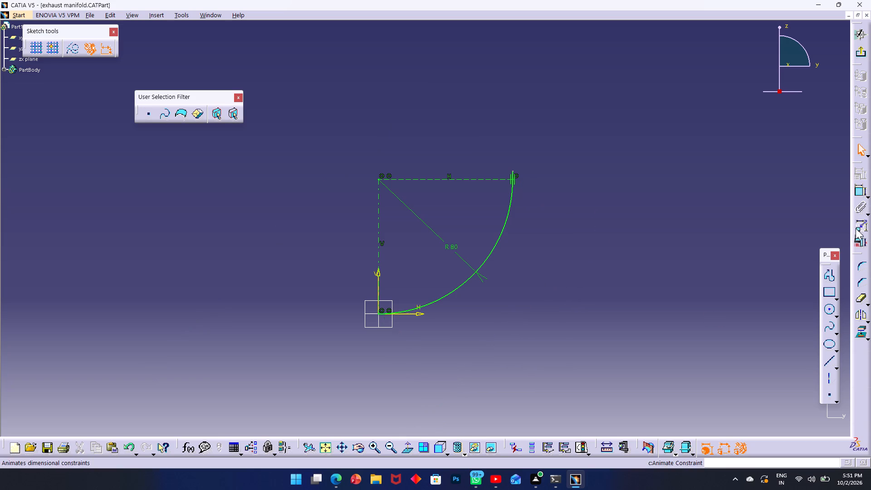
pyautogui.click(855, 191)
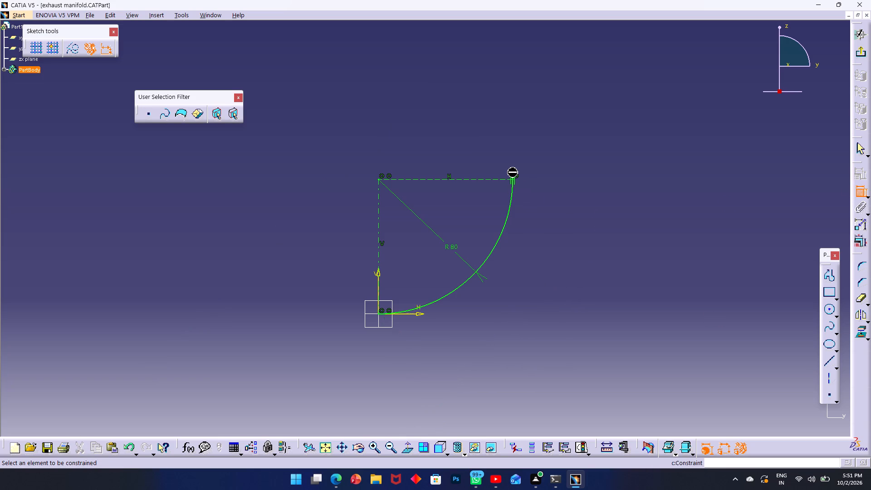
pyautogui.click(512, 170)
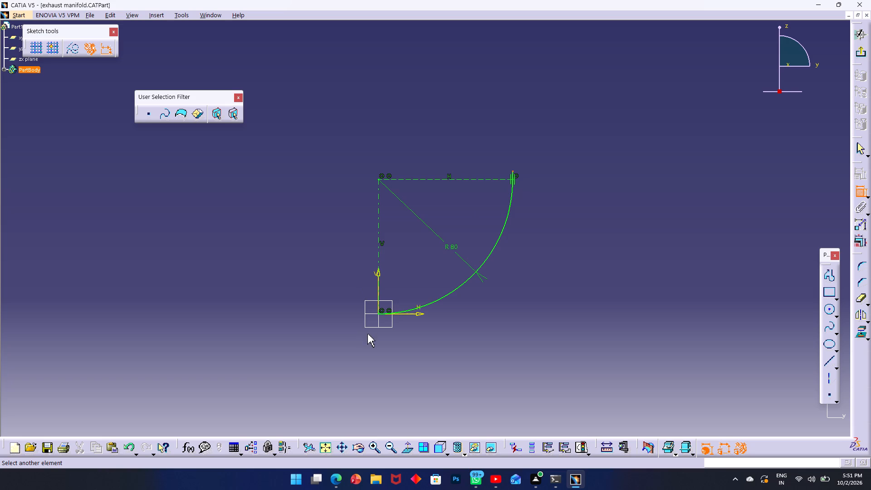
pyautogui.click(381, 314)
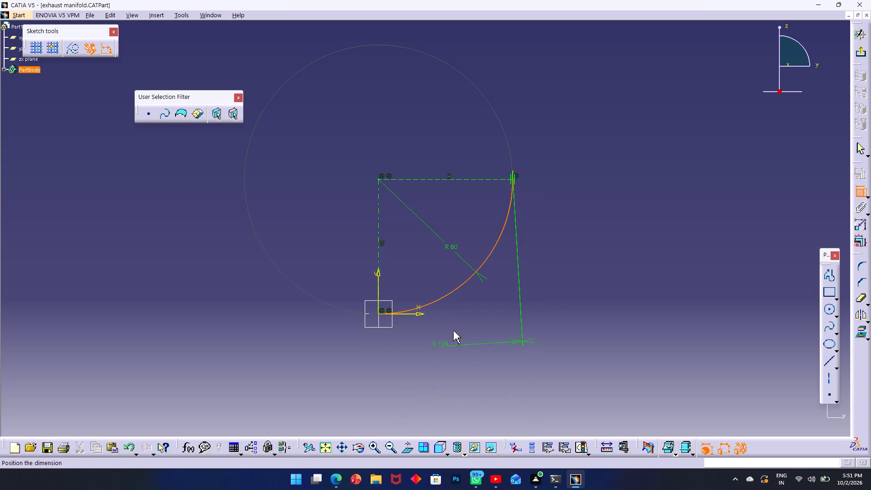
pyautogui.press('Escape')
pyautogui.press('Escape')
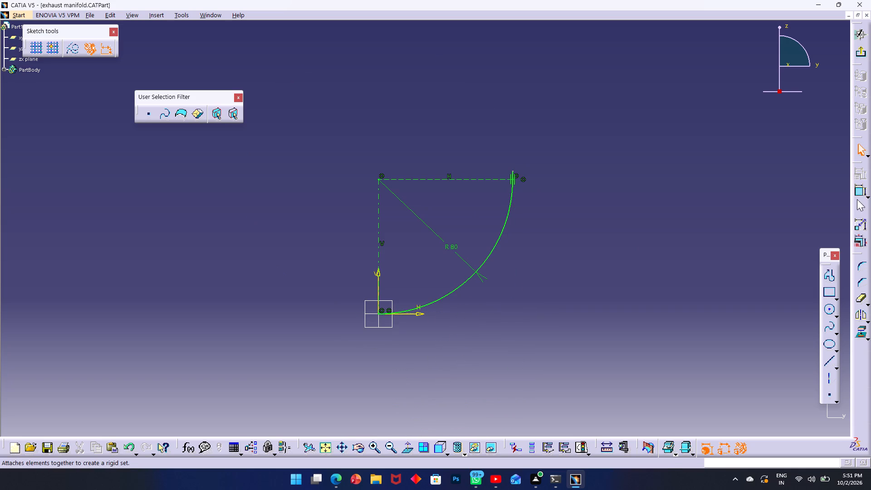
# Dimension the vertical distance from the vertical line's upper end to the origin, set it to 100 mm, and exit the sketch.
pyautogui.click(857, 192)
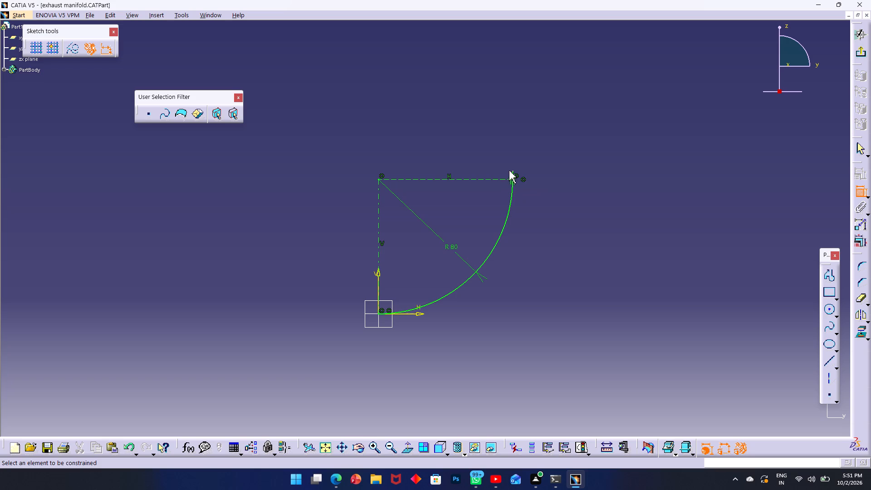
pyautogui.click(513, 172)
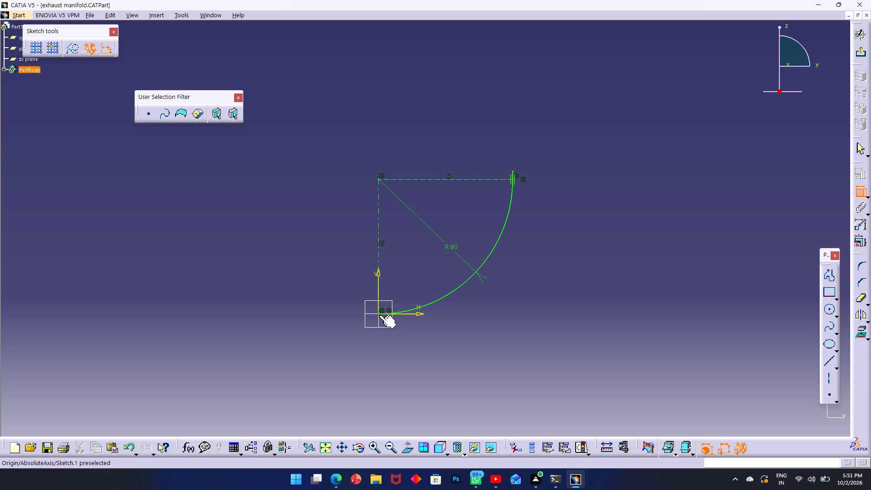
pyautogui.click(378, 315)
pyautogui.rightClick(526, 318)
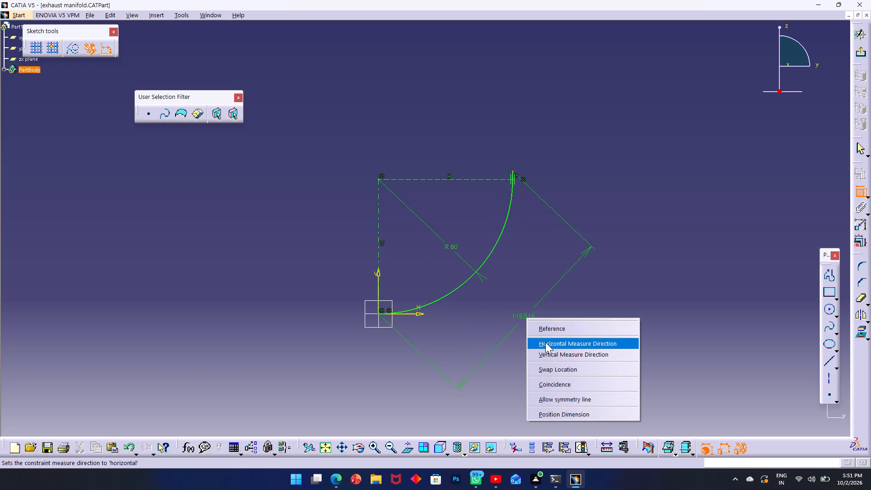
pyautogui.click(550, 353)
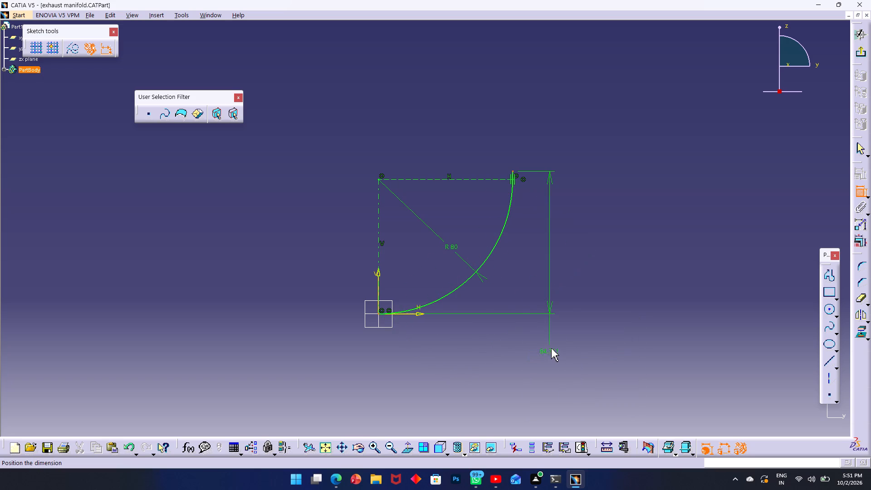
pyautogui.click(558, 265)
pyautogui.doubleClick(558, 265)
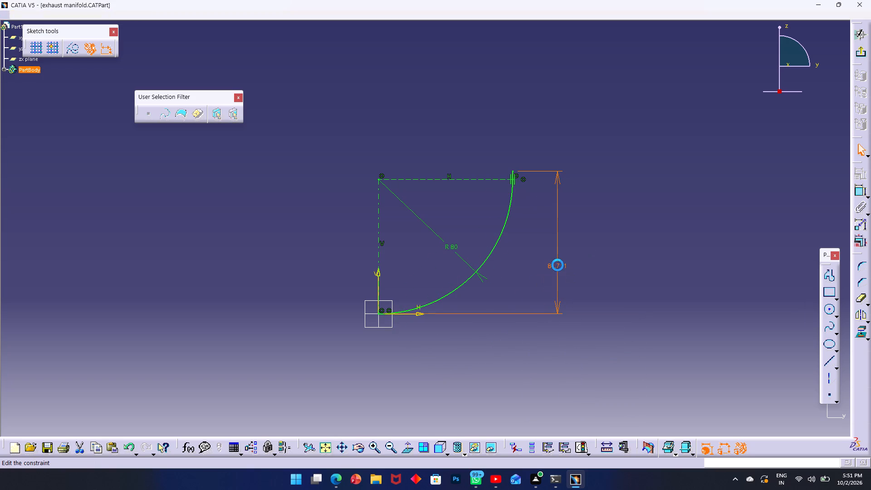
pyautogui.write('100')
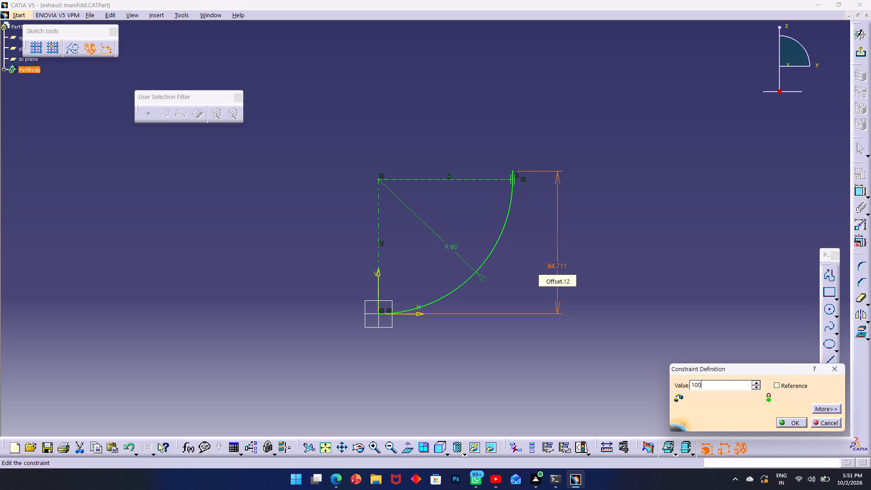
pyautogui.press('Return')
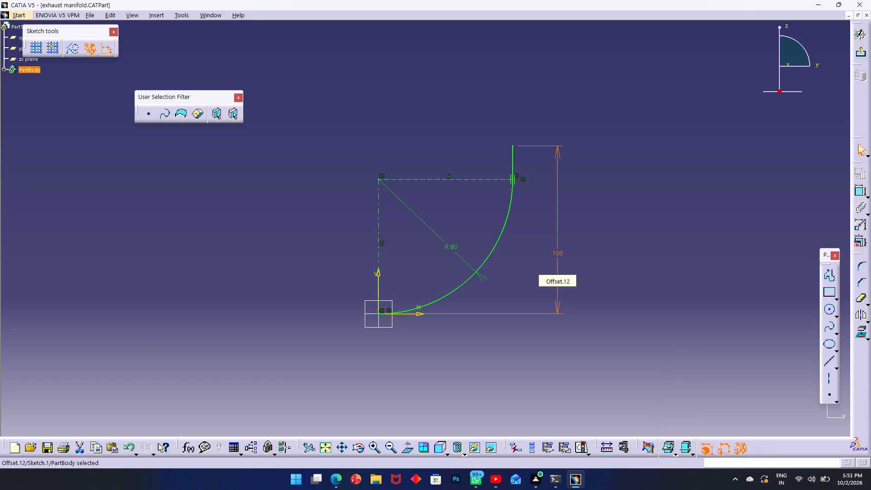
pyautogui.press('F11')
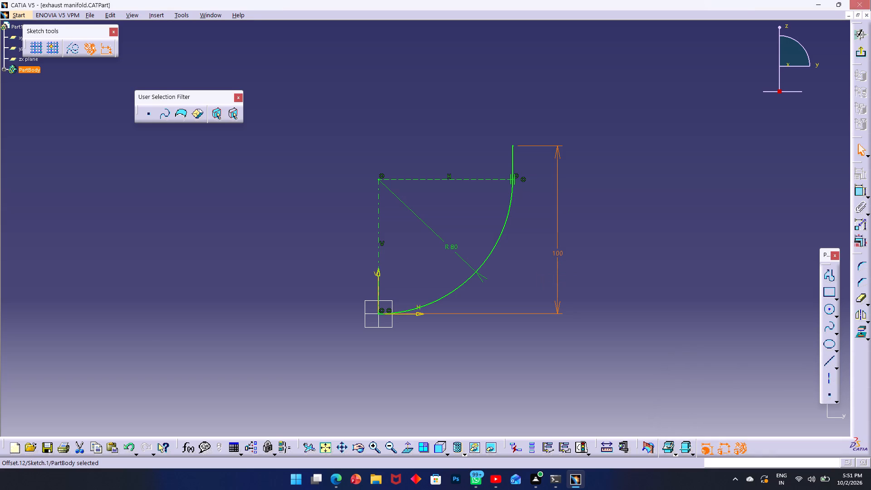
pyautogui.click(858, 52)
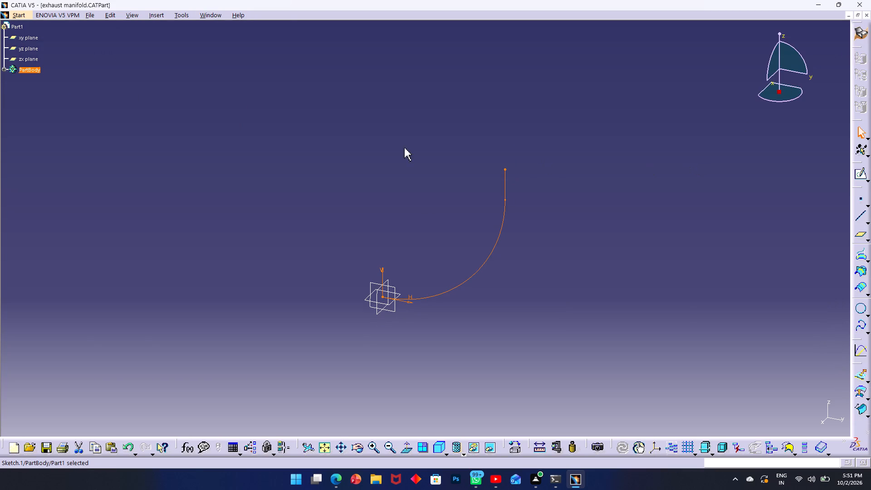
# Start a new sketch on the zx plane.
pyautogui.click(1, 67)
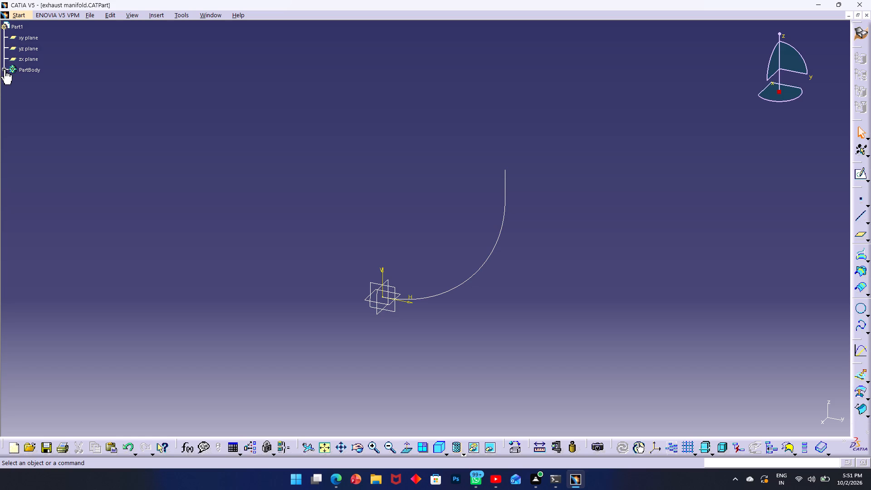
pyautogui.click(5, 69)
pyautogui.click(22, 78)
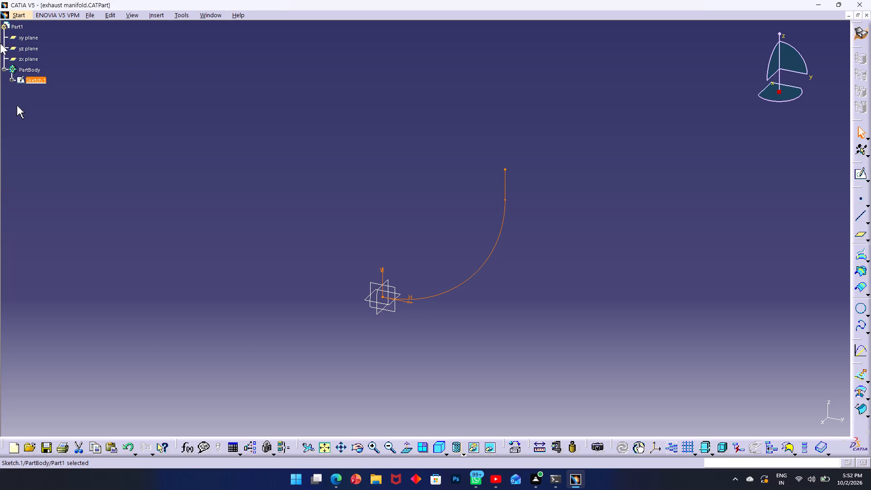
pyautogui.click(17, 59)
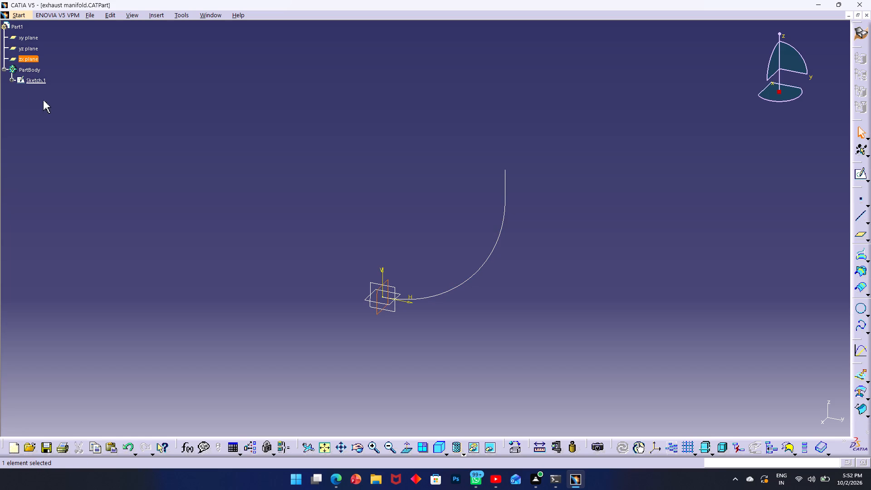
pyautogui.click(859, 179)
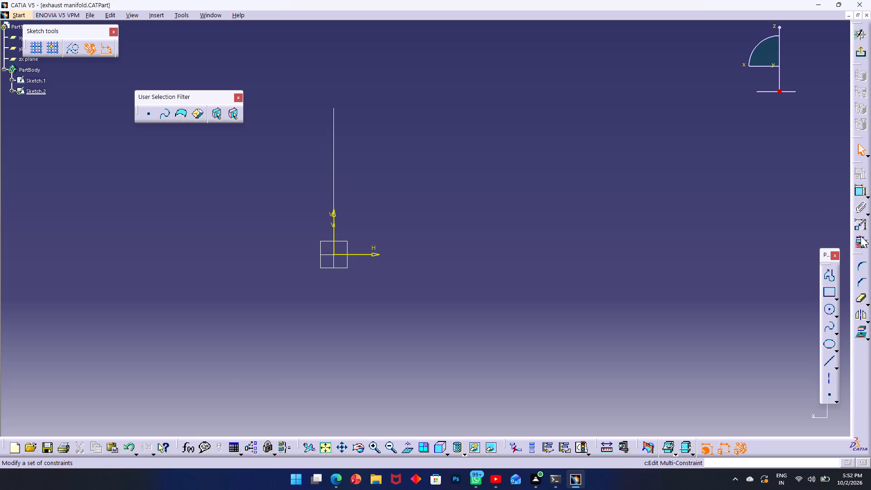
# Draw a profile from the origin: a vertical line about 119.6 mm up, joined to a horizontal line about 88.5 mm in the negative H direction.
pyautogui.click(832, 273)
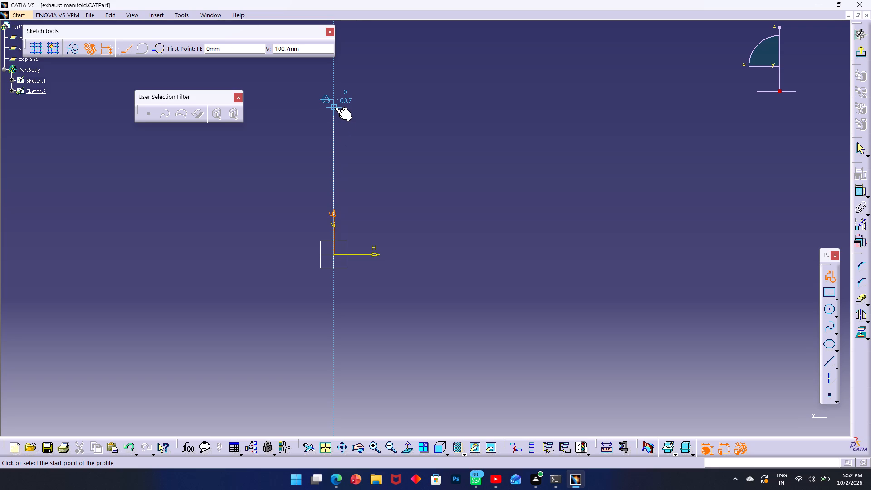
pyautogui.click(334, 255)
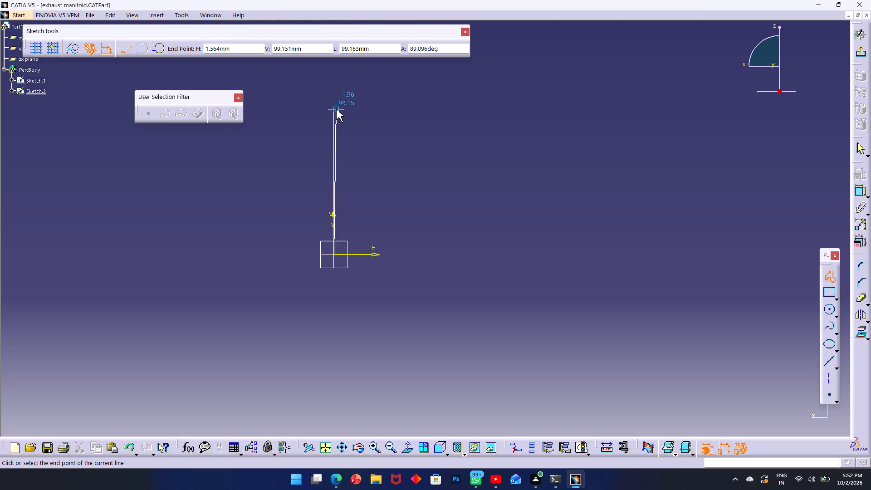
pyautogui.click(333, 79)
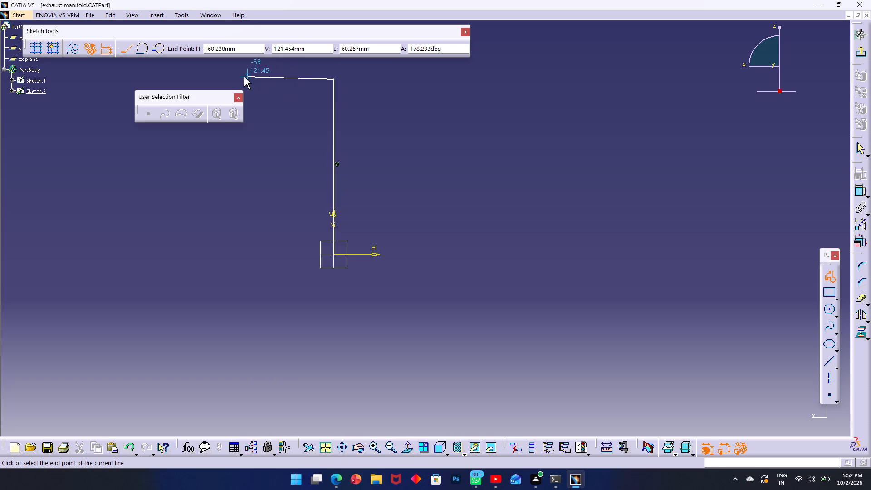
pyautogui.click(204, 79)
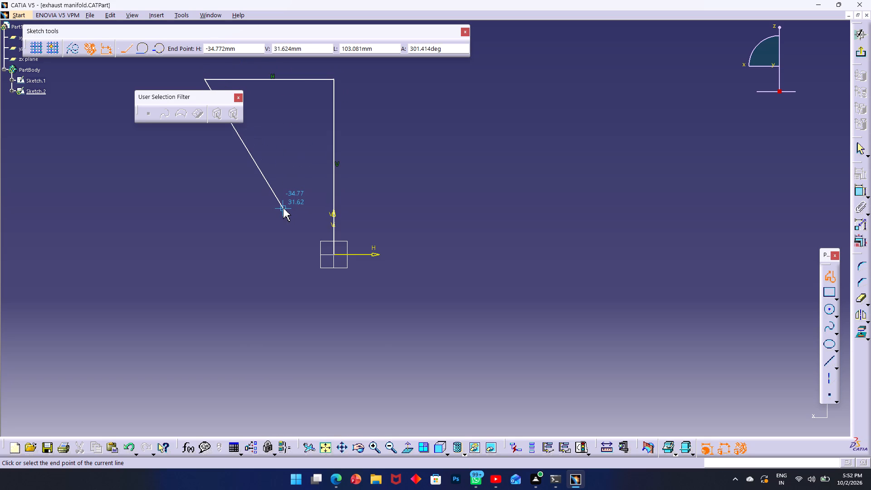
pyautogui.press('Escape')
pyautogui.press('Escape')
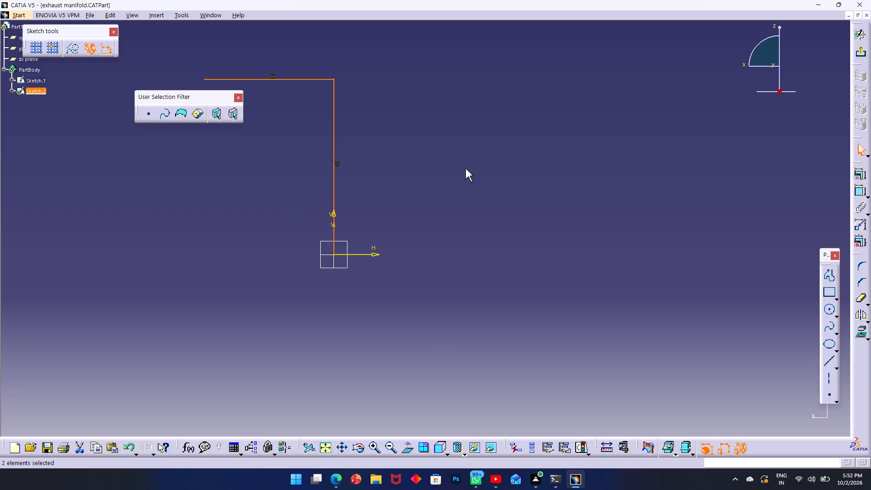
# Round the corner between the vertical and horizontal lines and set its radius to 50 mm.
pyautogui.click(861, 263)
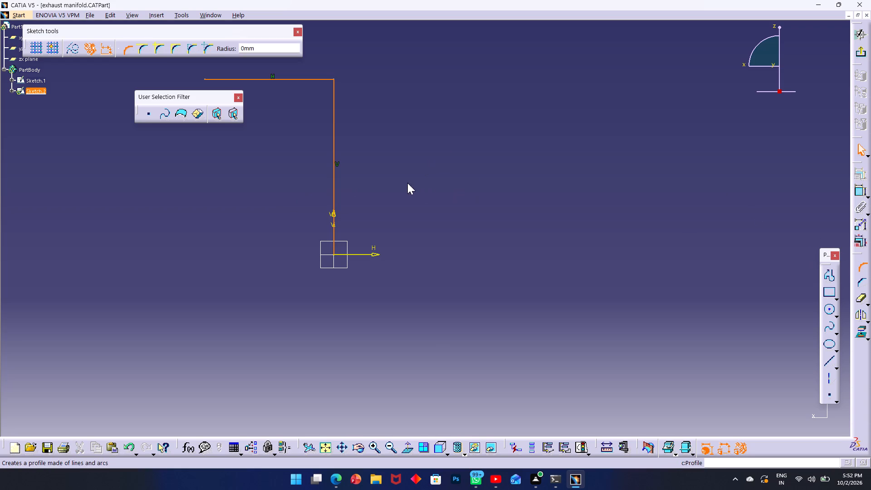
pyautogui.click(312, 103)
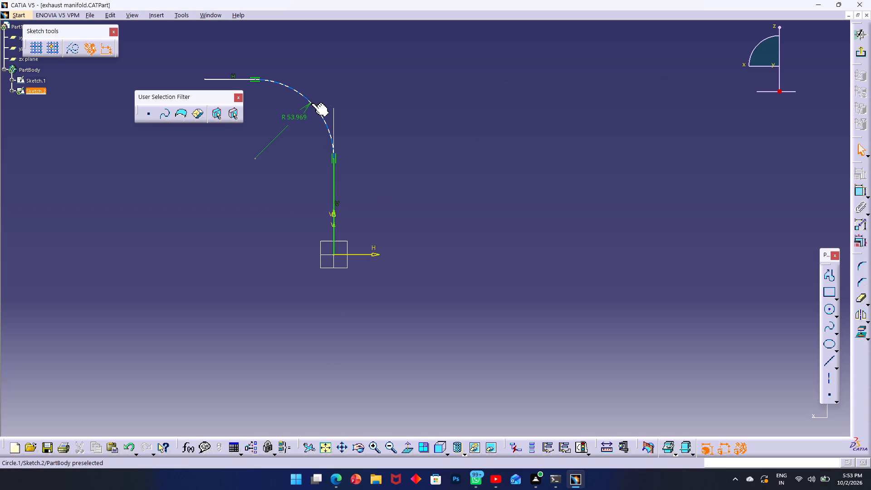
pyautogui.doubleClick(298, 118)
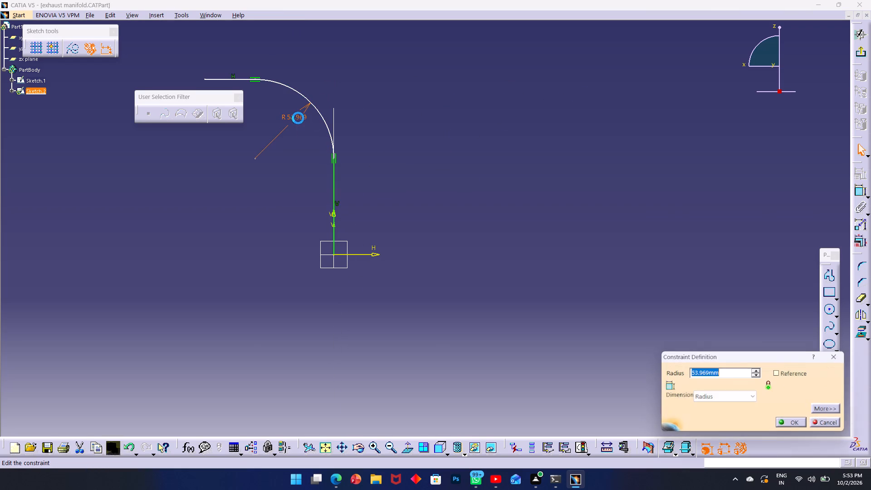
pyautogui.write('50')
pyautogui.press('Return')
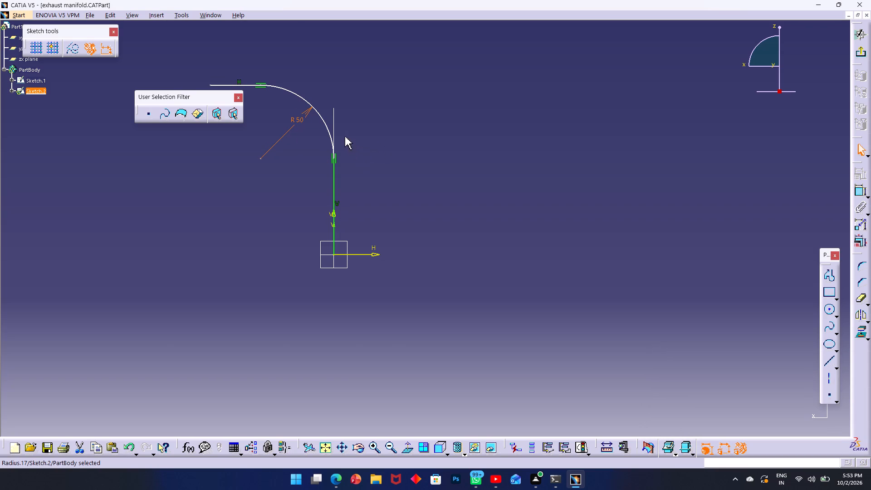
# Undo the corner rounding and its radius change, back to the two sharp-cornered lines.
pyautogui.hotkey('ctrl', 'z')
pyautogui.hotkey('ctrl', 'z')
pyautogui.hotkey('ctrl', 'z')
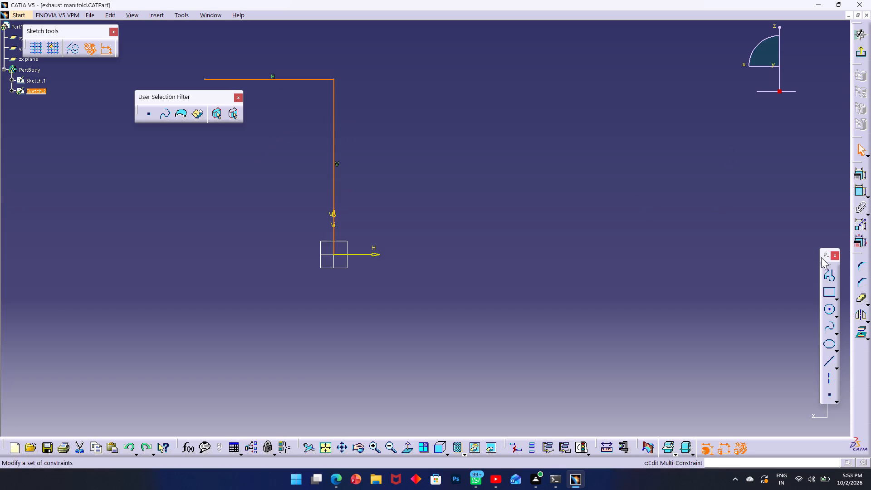
# Round the corner between the vertical and horizontal lines, trimming all elements, and set the radius to 50 mm.
pyautogui.click(857, 264)
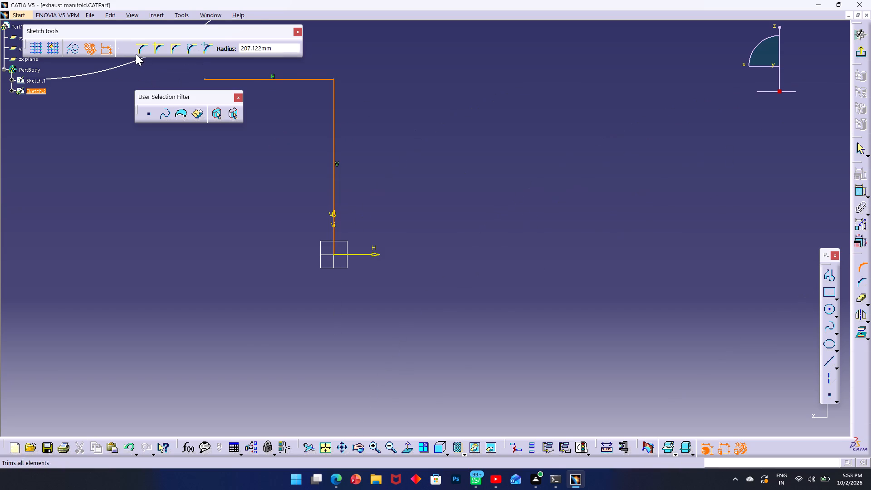
pyautogui.click(132, 48)
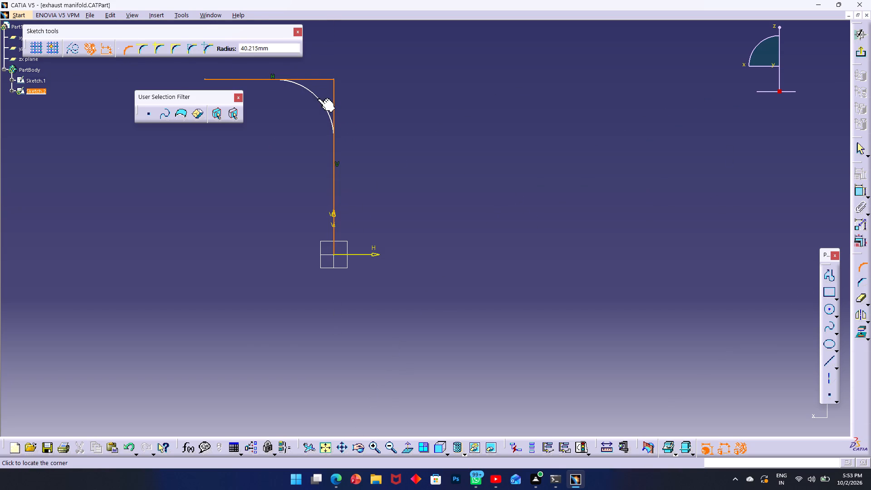
pyautogui.click(318, 99)
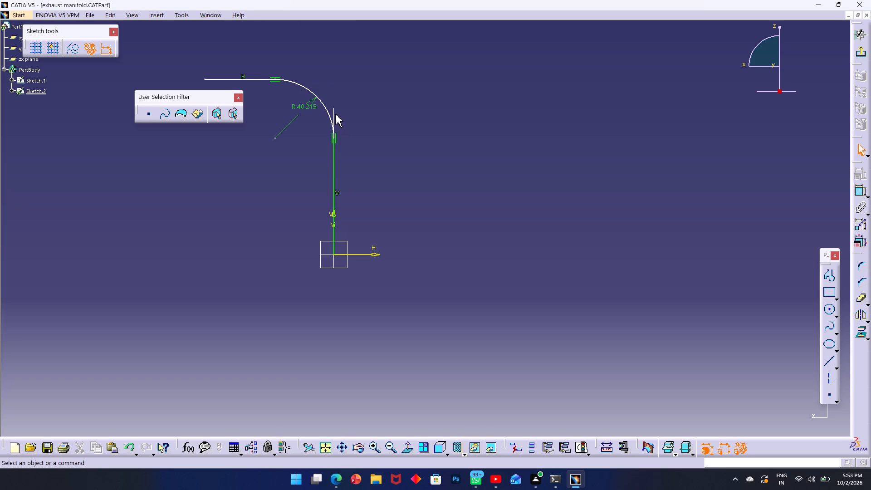
pyautogui.doubleClick(309, 109)
pyautogui.write('50')
pyautogui.press('Return')
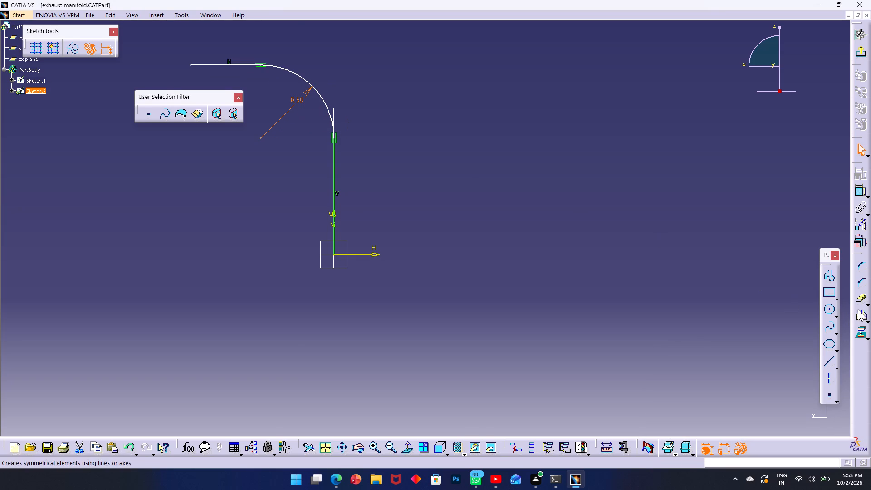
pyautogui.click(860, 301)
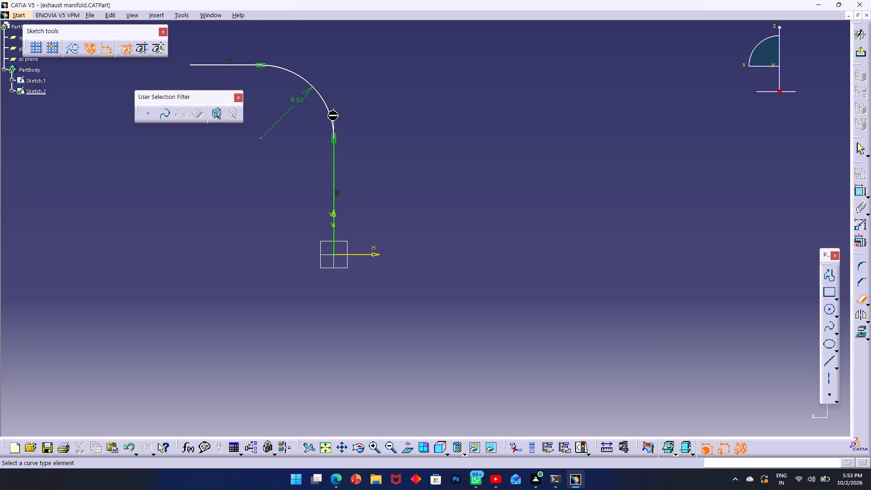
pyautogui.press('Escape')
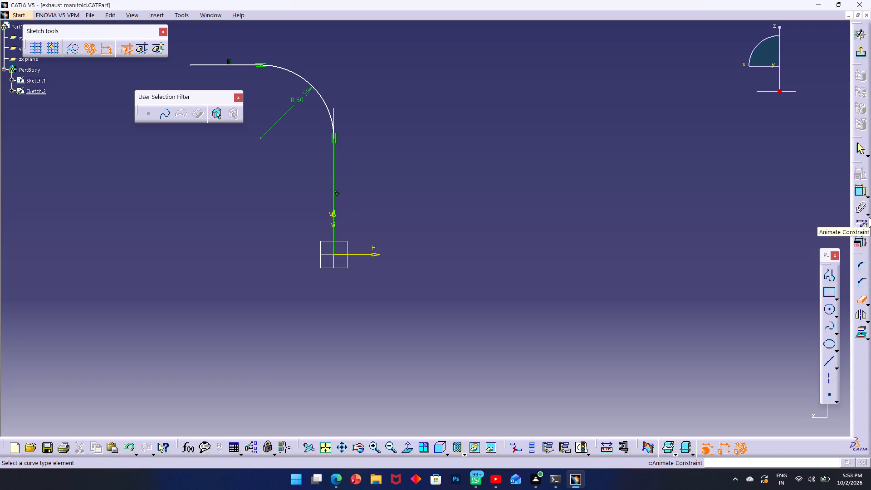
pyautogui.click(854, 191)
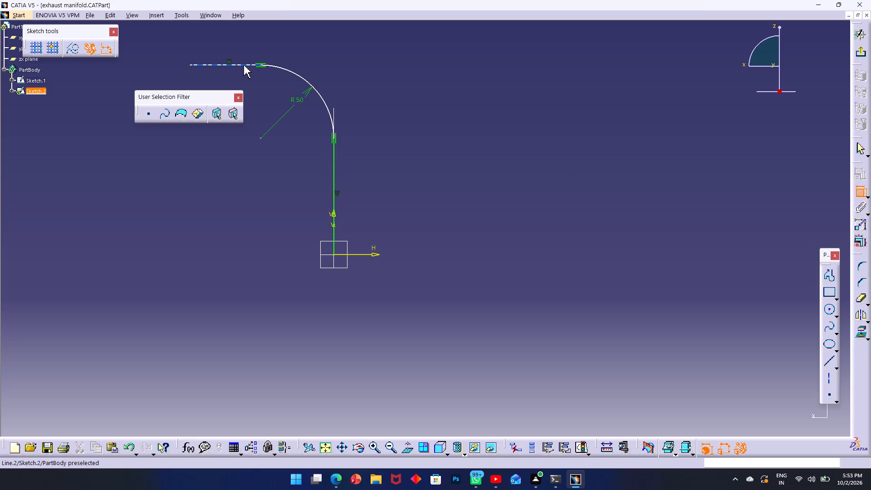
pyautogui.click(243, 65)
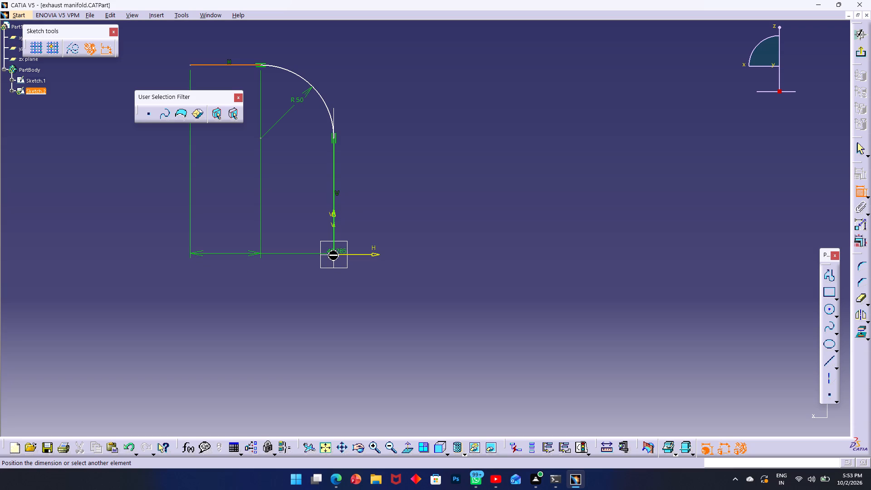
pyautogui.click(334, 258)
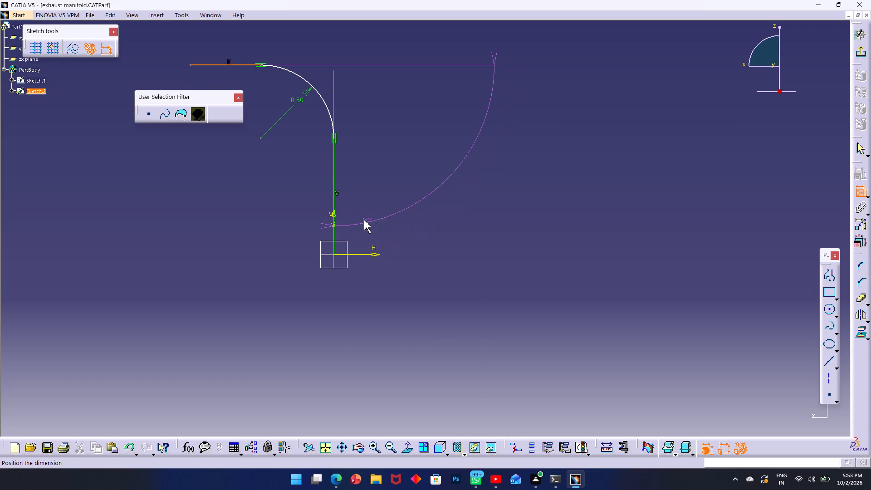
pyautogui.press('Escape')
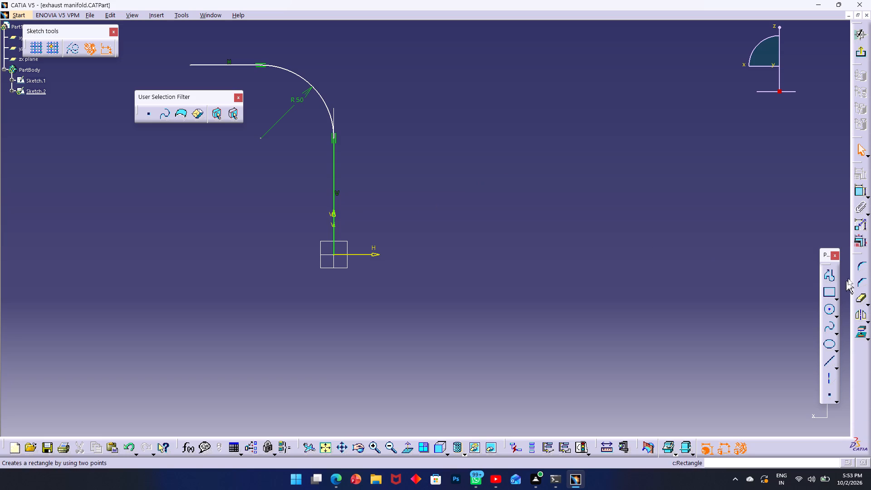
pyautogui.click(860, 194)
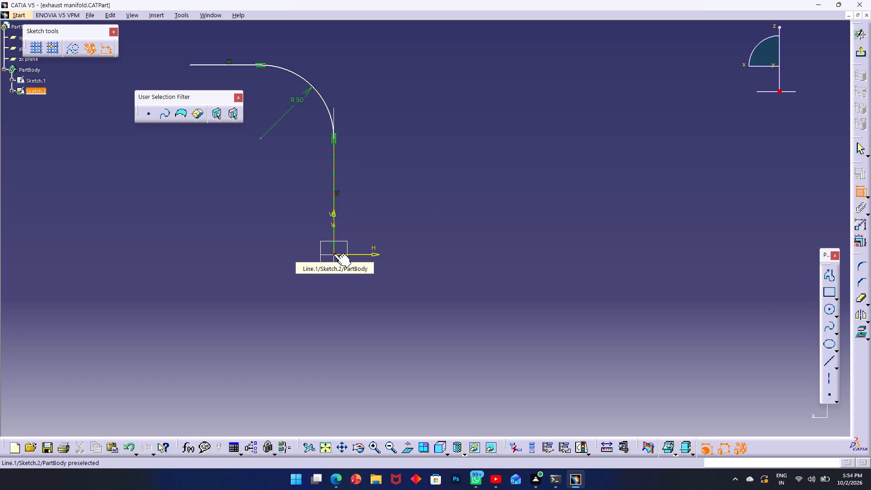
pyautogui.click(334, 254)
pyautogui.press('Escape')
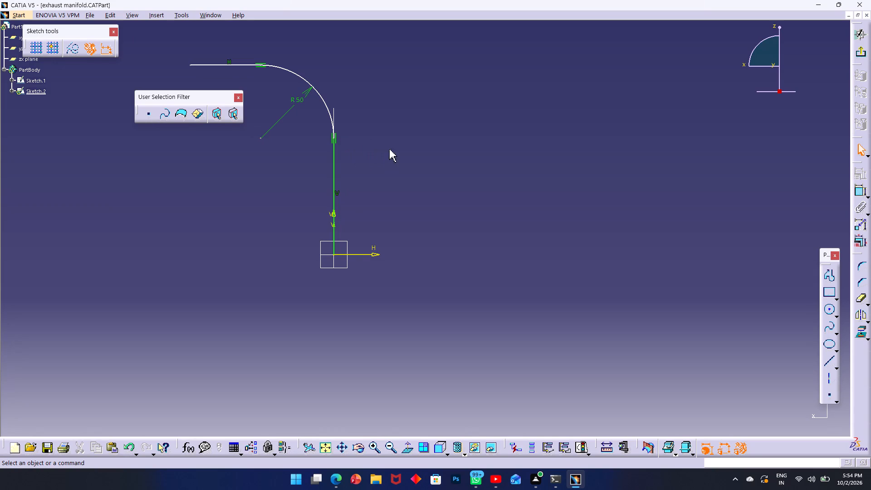
# Dimension the height of the upper horizontal line above the H axis and set it to 100 mm.
pyautogui.click(360, 255)
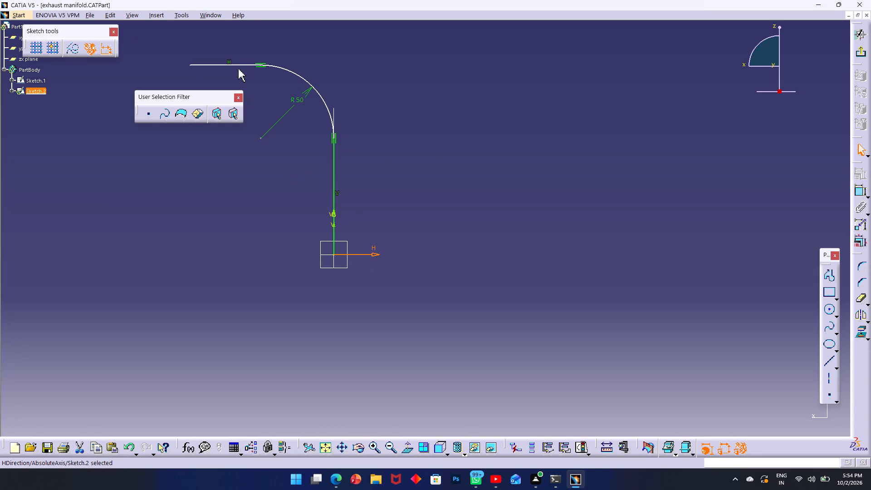
pyautogui.click(237, 66)
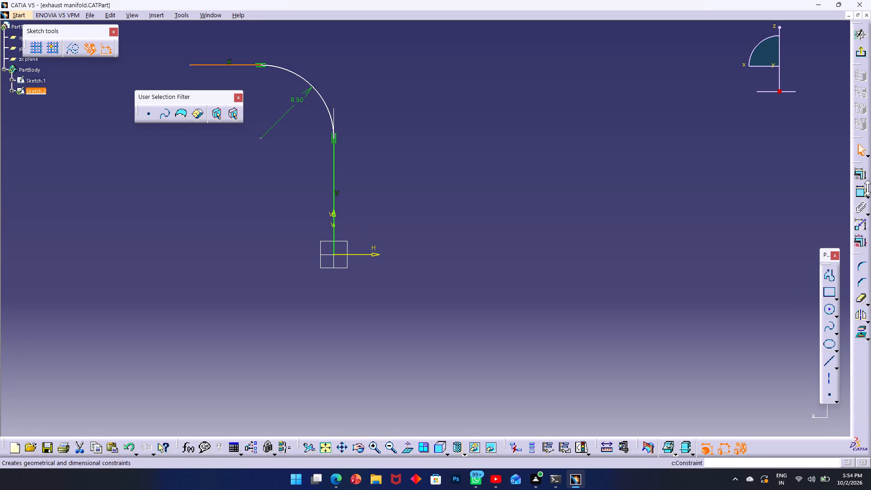
pyautogui.click(862, 195)
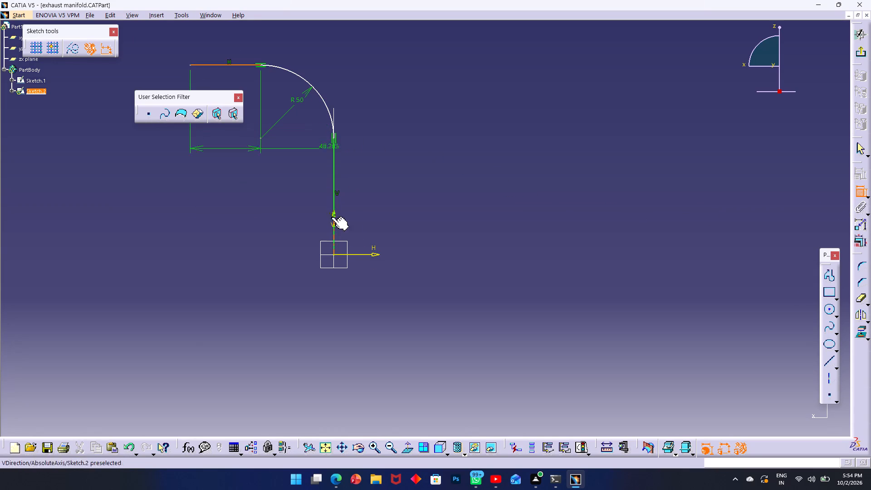
pyautogui.click(354, 257)
pyautogui.click(356, 256)
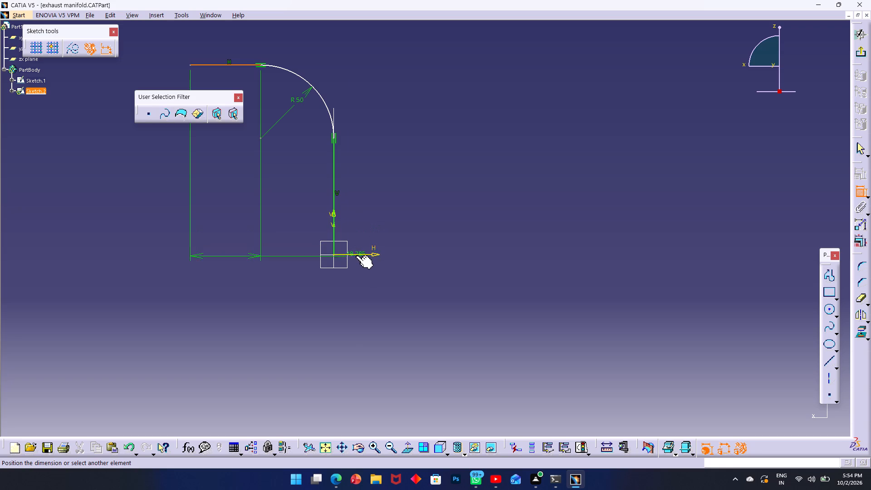
pyautogui.tripleClick(381, 188)
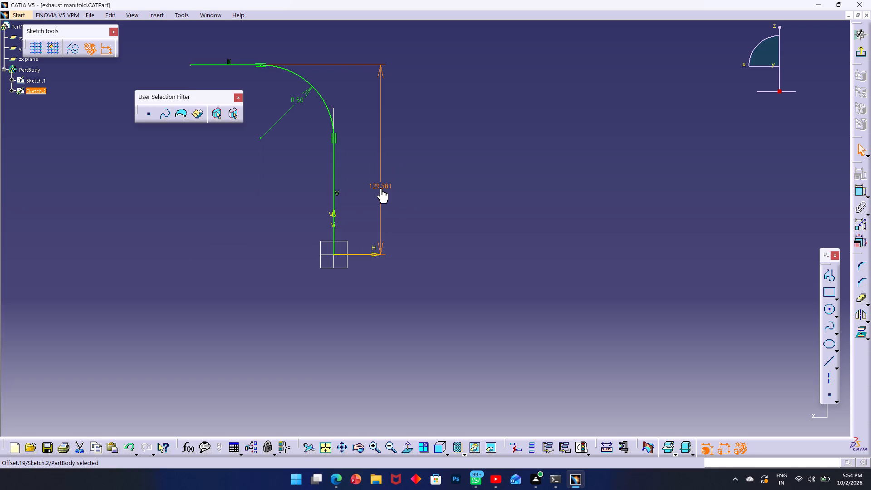
pyautogui.doubleClick(381, 190)
pyautogui.write('100')
pyautogui.press('Return')
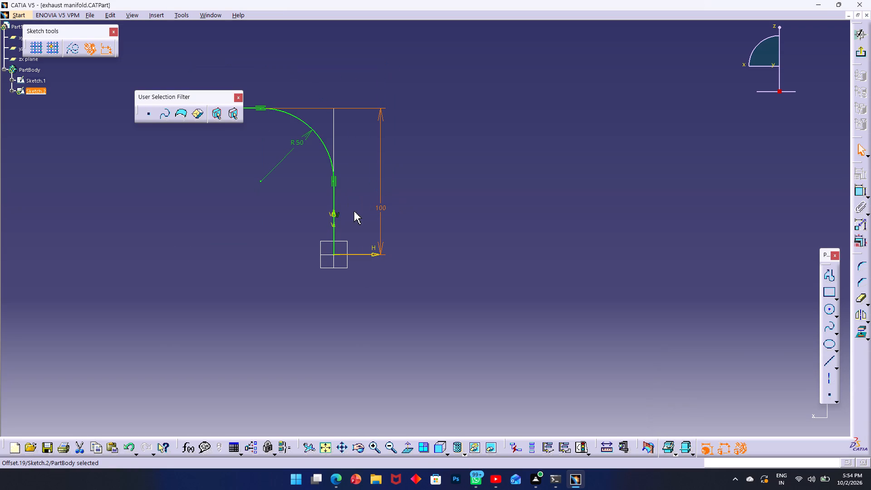
# Dimension the free end of the horizontal line from the vertical line, set it to 55 mm, and leave the sketch.
pyautogui.moveTo(334, 215); pyautogui.dragTo(329, 214)
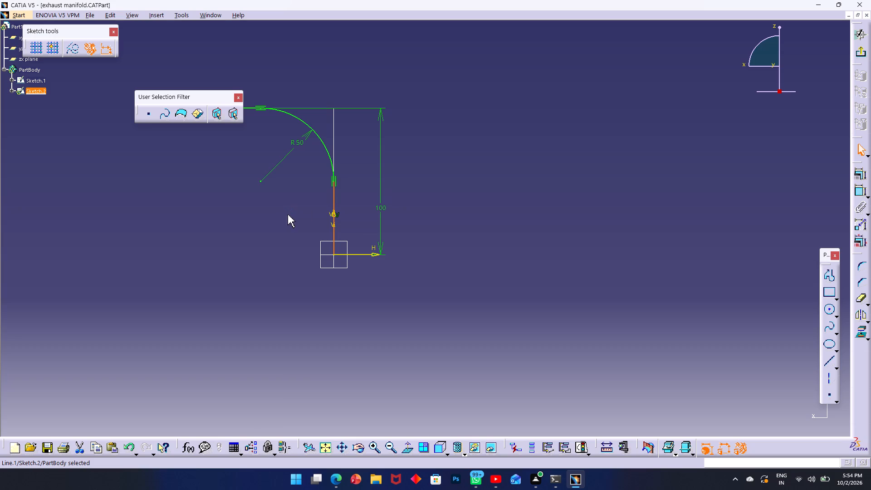
pyautogui.click(859, 192)
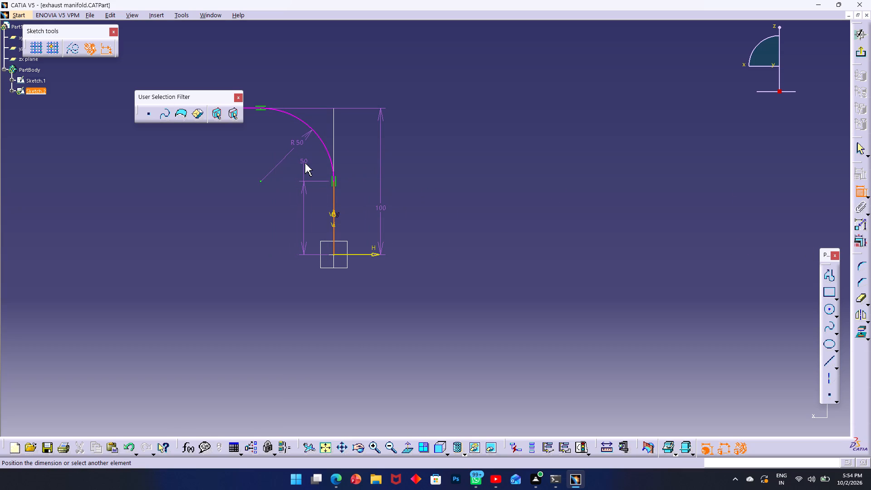
pyautogui.keyDown('ctrl'); pyautogui.moveTo(306, 164); pyautogui.dragTo(378, 179, button='middle'); pyautogui.keyUp('ctrl')
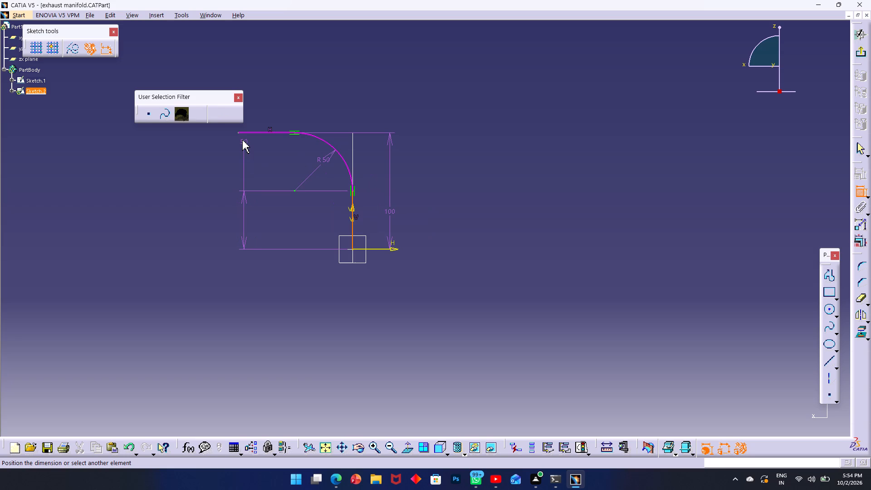
pyautogui.click(240, 133)
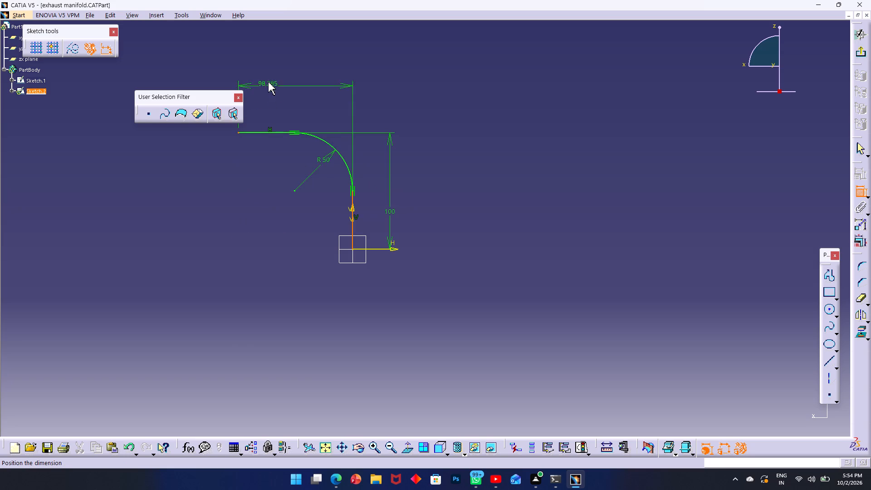
pyautogui.tripleClick(274, 50)
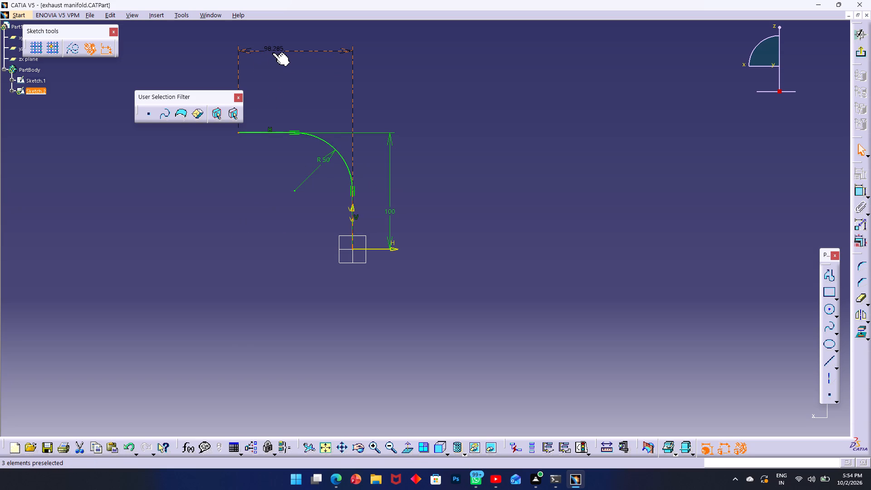
pyautogui.doubleClick(273, 53)
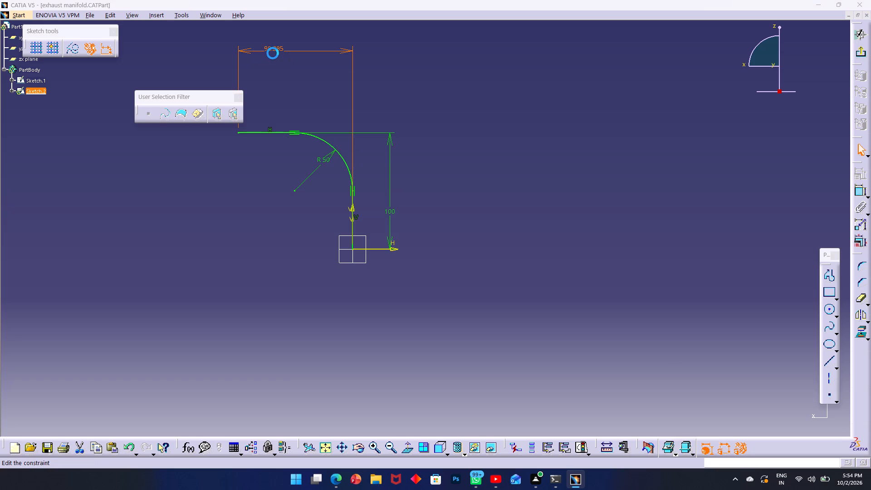
pyautogui.write('55')
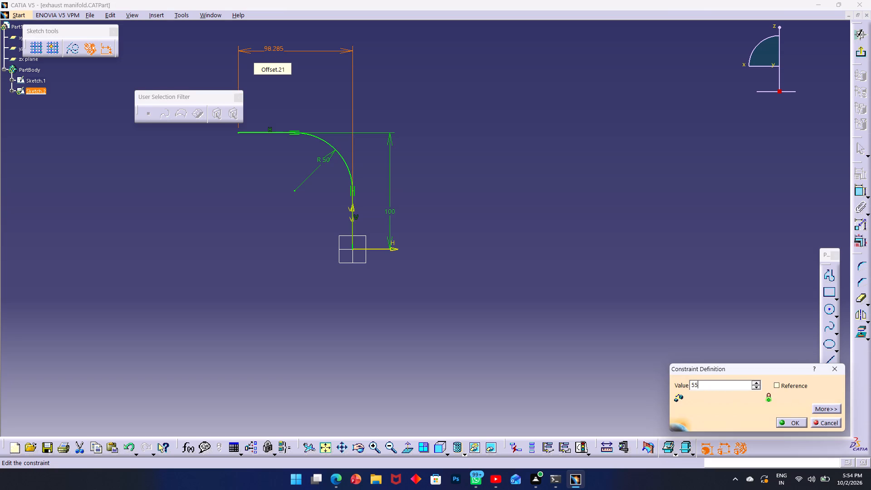
pyautogui.press('Return')
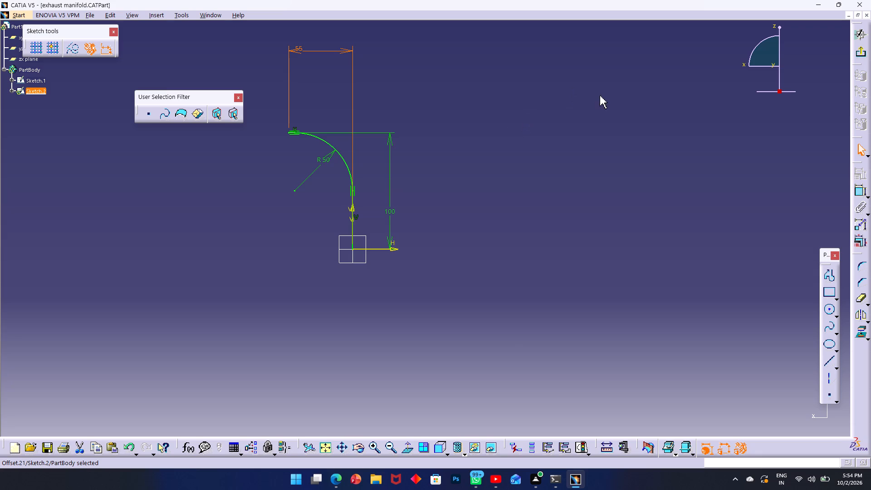
pyautogui.click(856, 53)
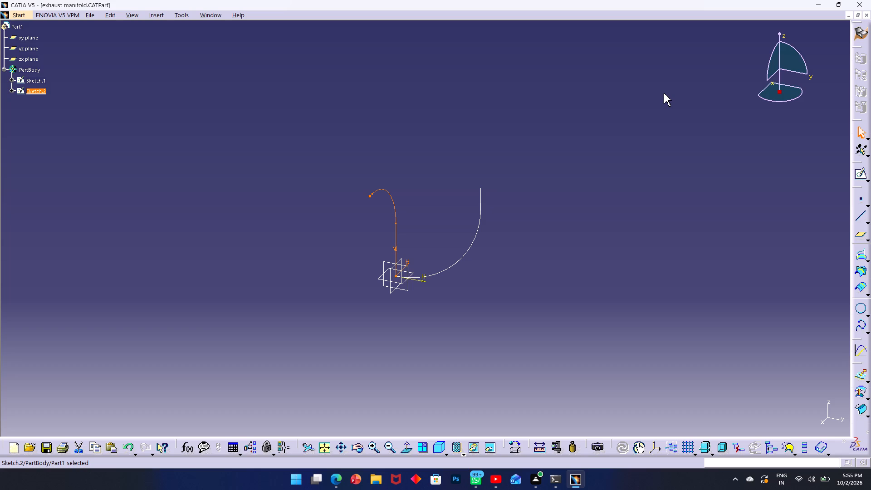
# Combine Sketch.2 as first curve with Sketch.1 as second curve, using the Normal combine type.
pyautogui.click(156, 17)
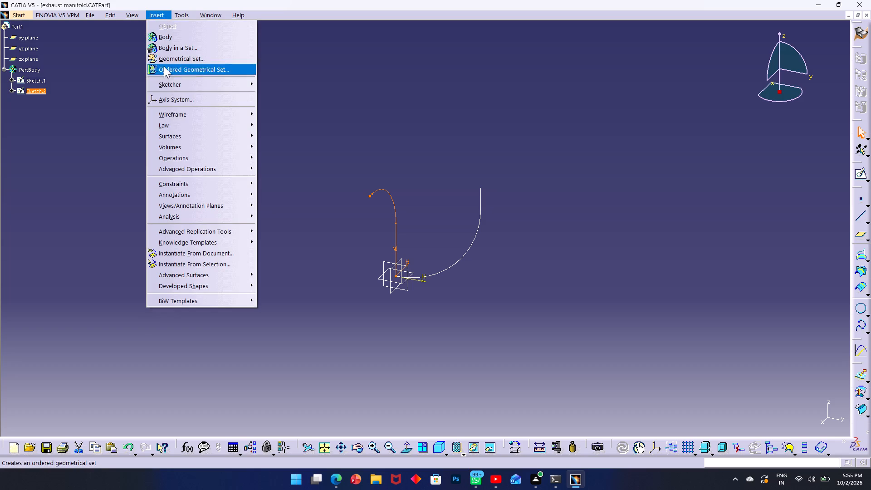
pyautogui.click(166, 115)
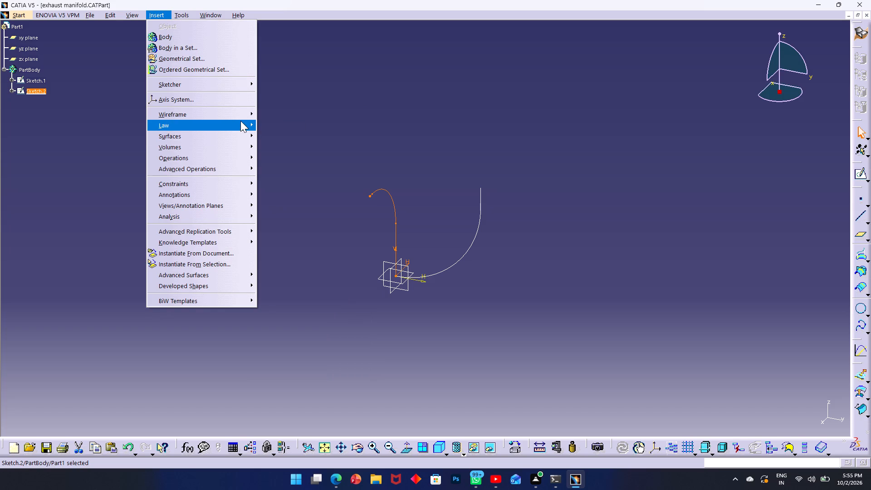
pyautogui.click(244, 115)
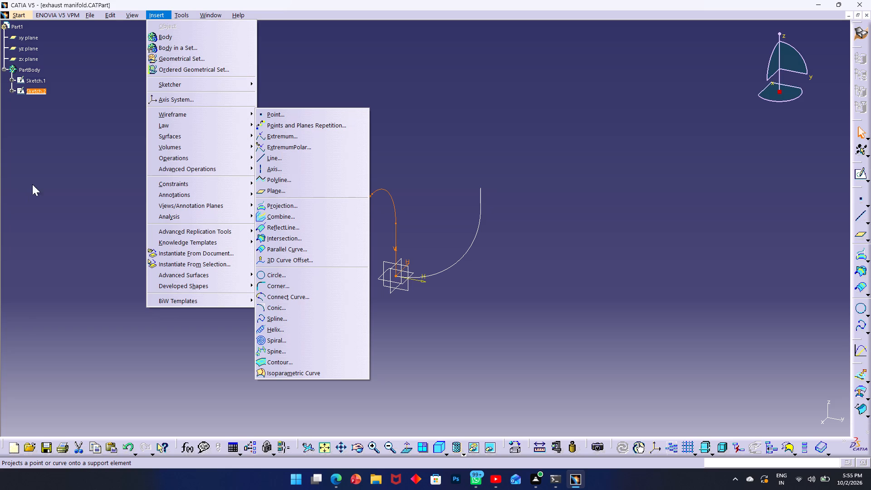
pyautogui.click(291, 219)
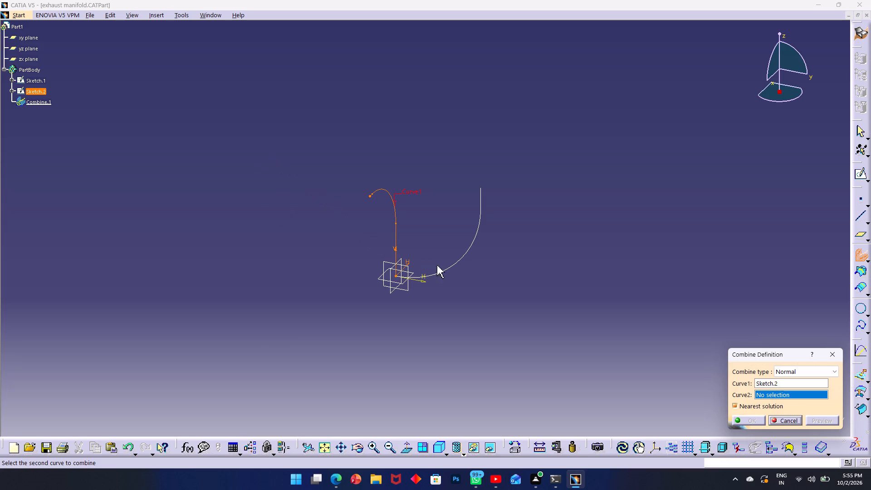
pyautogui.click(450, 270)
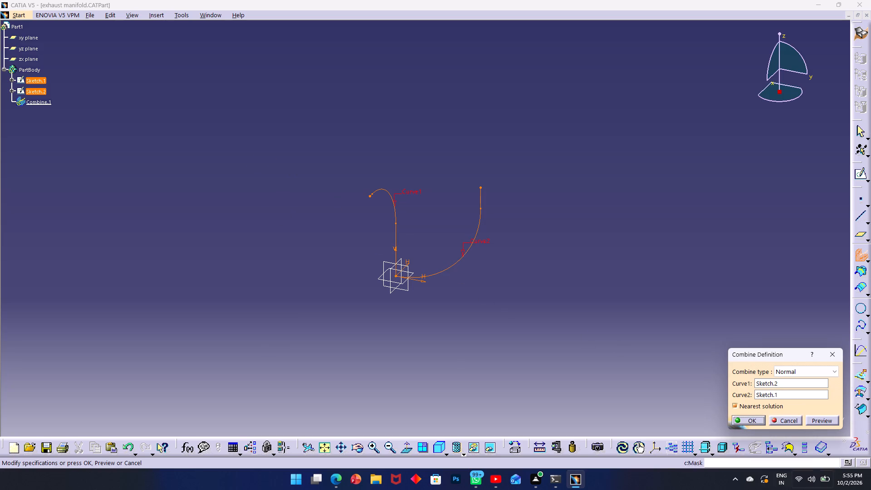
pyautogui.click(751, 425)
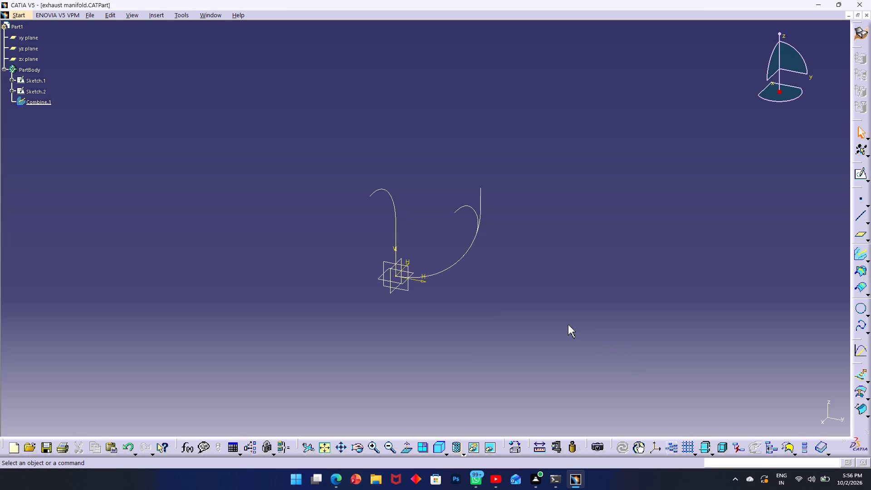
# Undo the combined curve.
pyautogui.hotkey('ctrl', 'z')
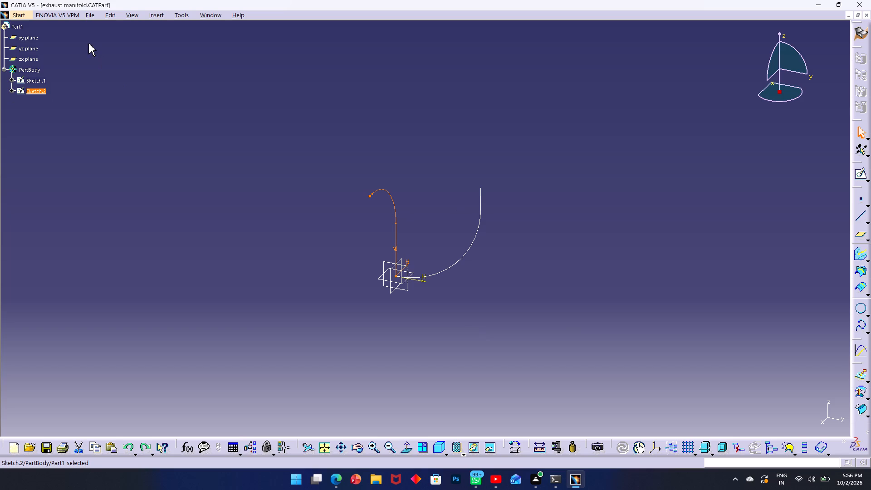
# Create a Combine curve of type Normal with Sketch.2 as Curve1 and Sketch.1 as Curve2, keeping the nearest solution.
pyautogui.moveTo(153, 15); pyautogui.dragTo(157, 8)
pyautogui.click(158, 14)
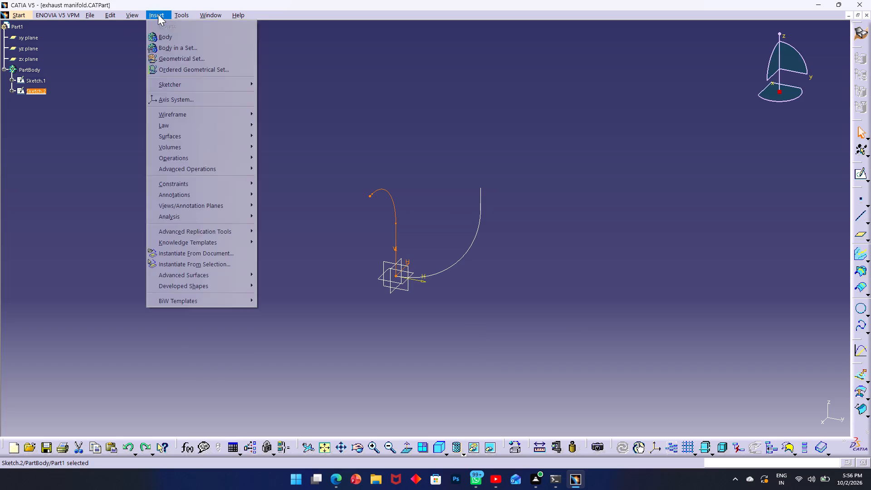
pyautogui.click(178, 116)
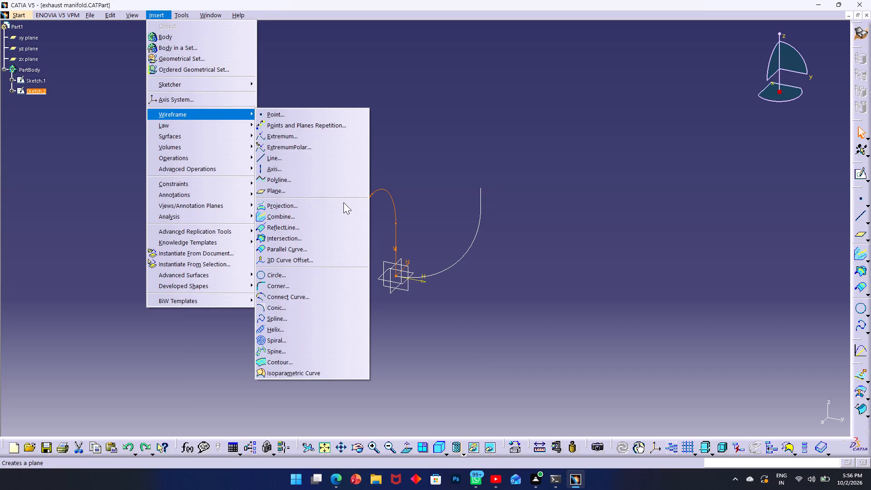
pyautogui.click(322, 218)
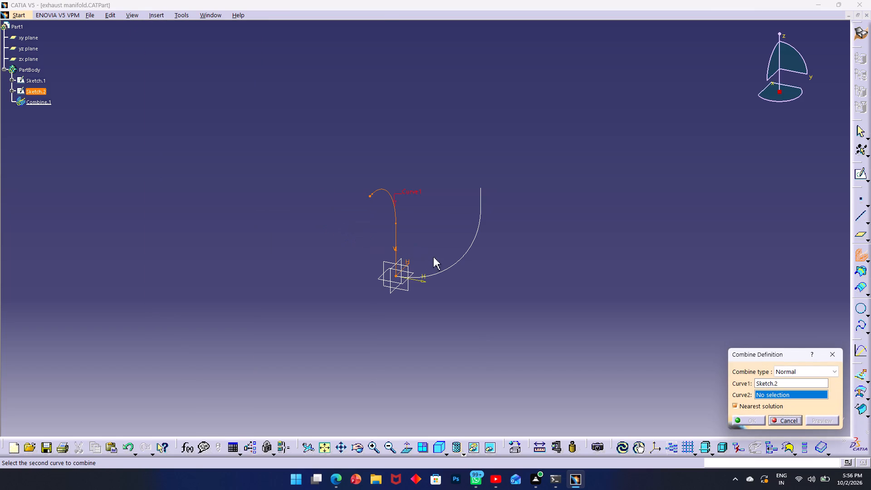
pyautogui.click(454, 265)
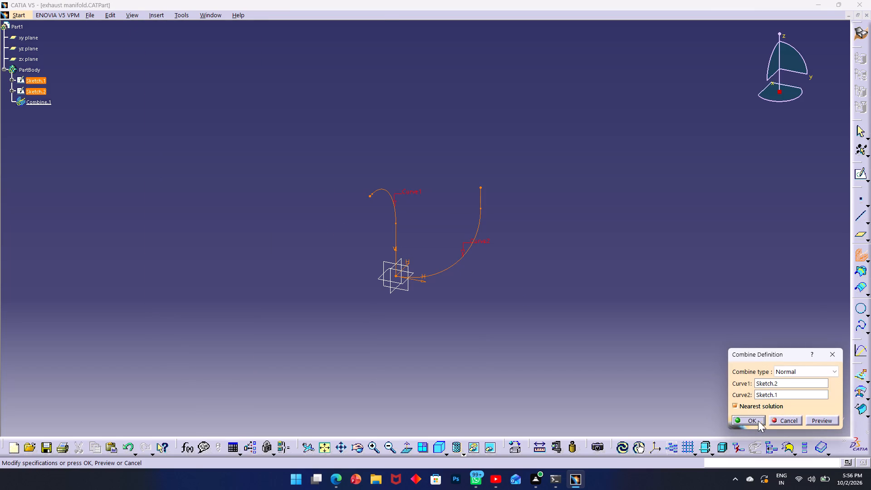
pyautogui.click(750, 419)
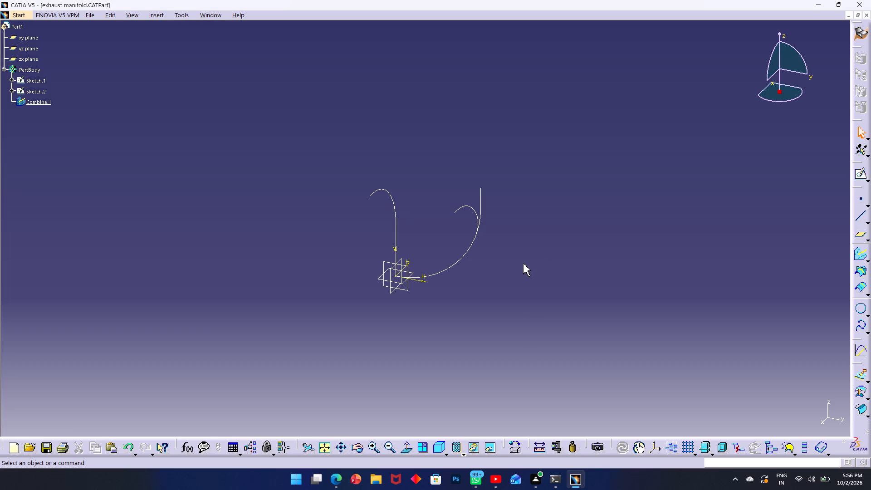
# Examine the combined curve against the two sketches in the standard right and isometric views.
pyautogui.click(444, 453)
pyautogui.click(455, 407)
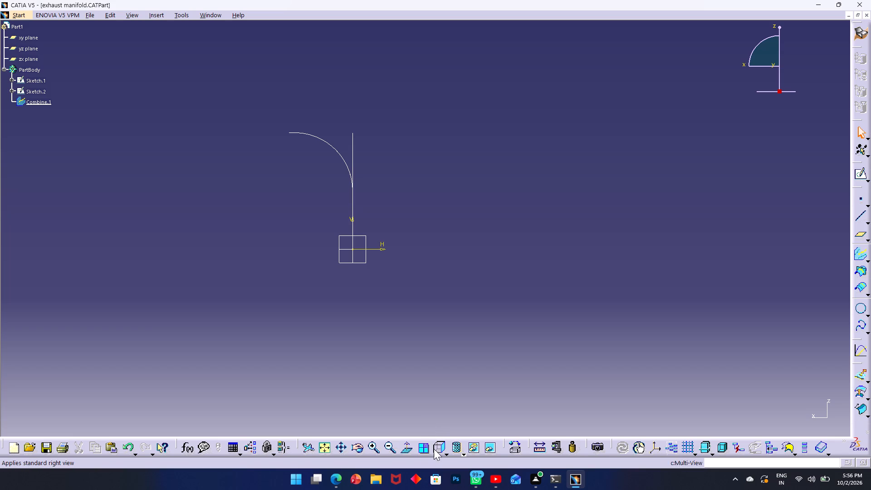
pyautogui.click(446, 452)
pyautogui.click(455, 346)
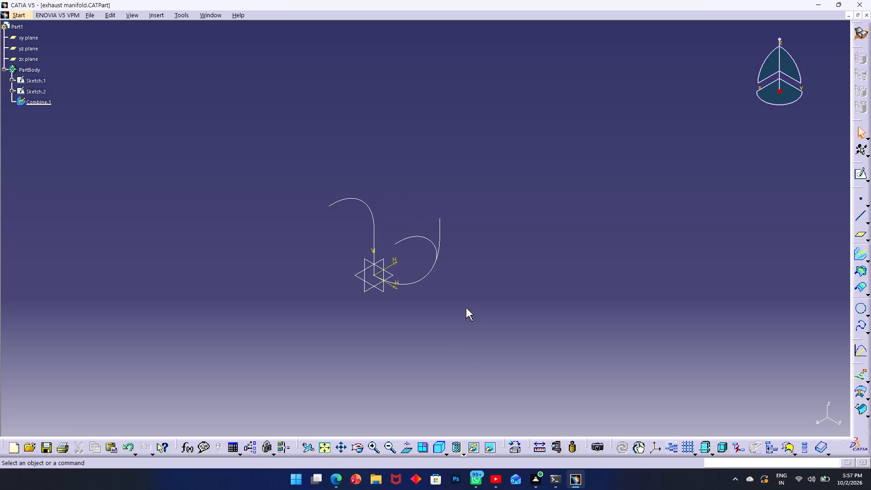
# Hide Sketch.1 and Sketch.2 together, leaving the combined curve shown.
pyautogui.click(10, 88)
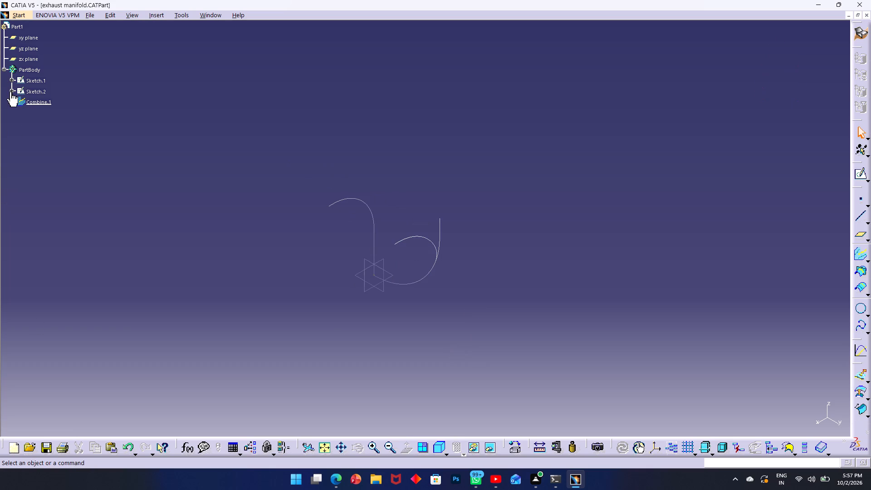
pyautogui.click(10, 92)
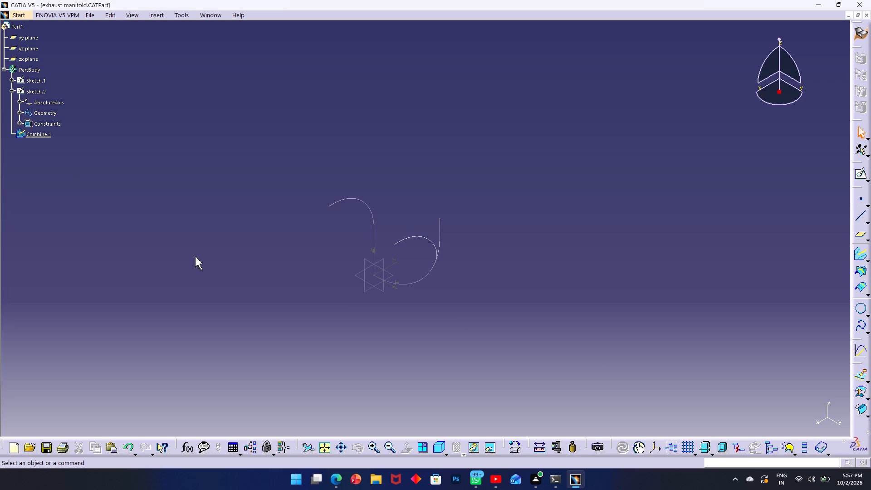
pyautogui.click(827, 407)
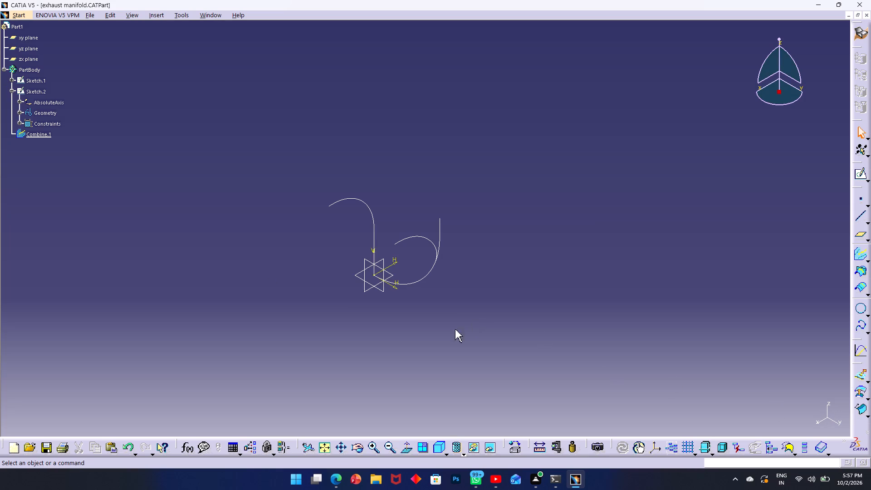
pyautogui.click(34, 93)
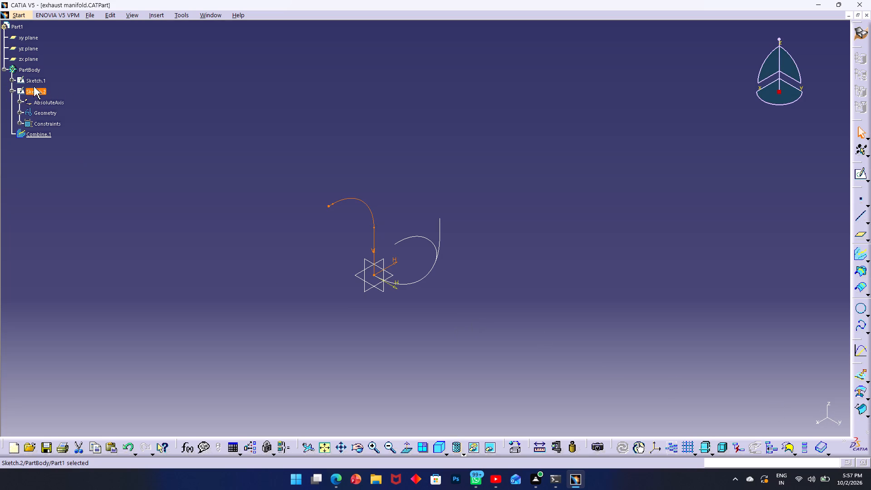
pyautogui.click(33, 83)
pyautogui.click(34, 92)
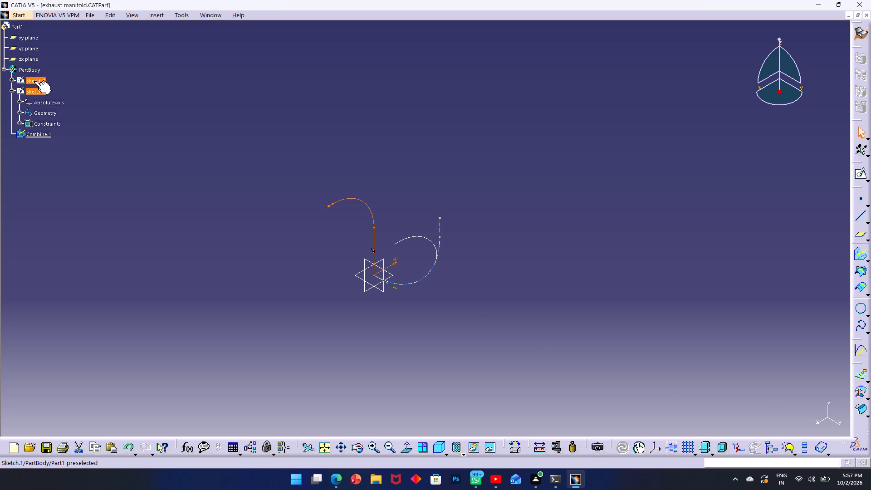
pyautogui.click(34, 78)
pyautogui.click(69, 92)
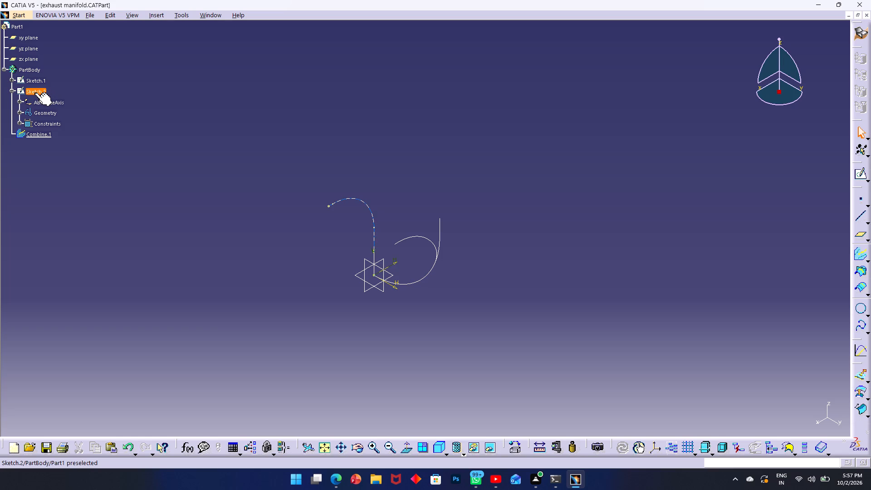
pyautogui.click(35, 93)
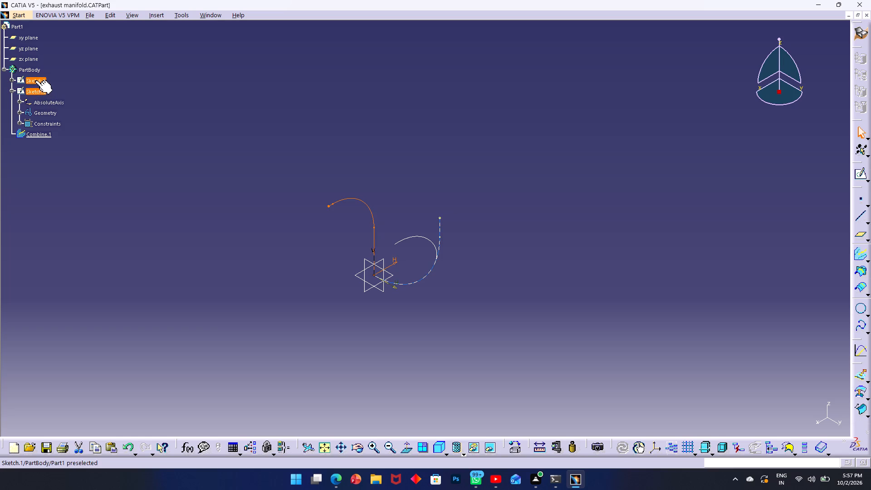
pyautogui.keyDown('ctrl'); pyautogui.click(35, 80); pyautogui.keyUp('ctrl')
pyautogui.rightClick(35, 80)
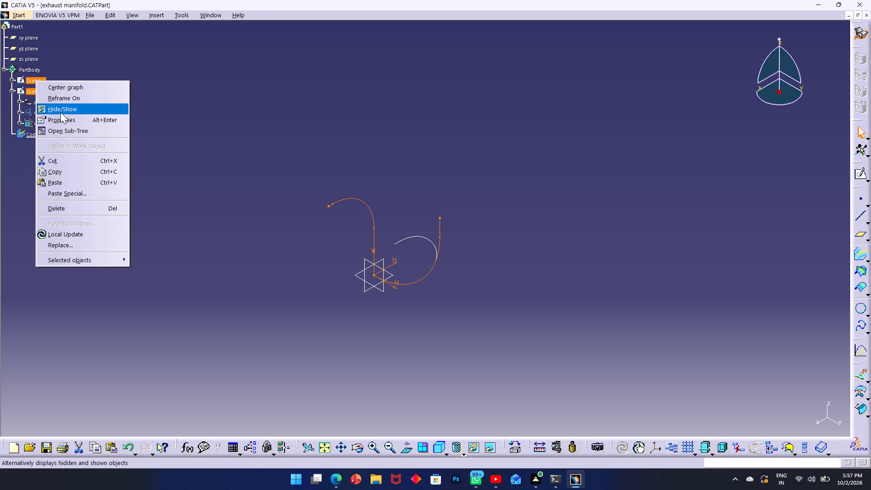
pyautogui.click(60, 112)
pyautogui.click(108, 134)
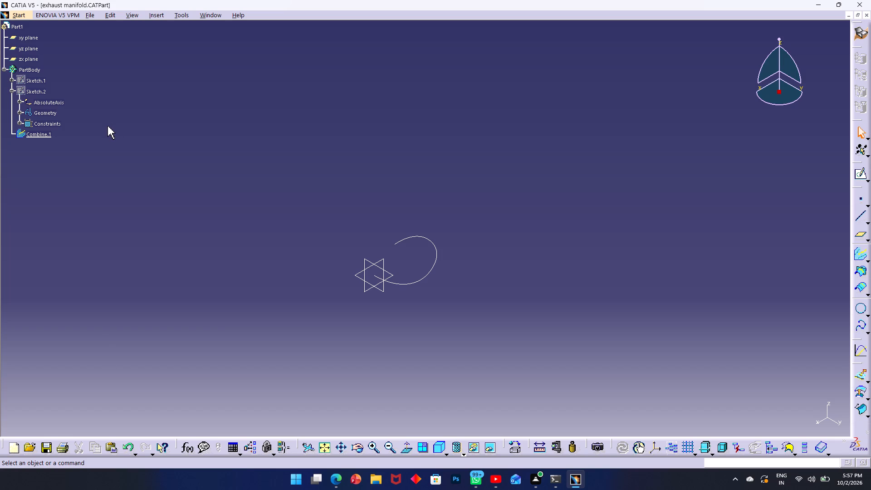
# Create a circular swept surface of subtype Center and radius, using Combine.1 as center curve with a 25 mm radius.
pyautogui.click(152, 15)
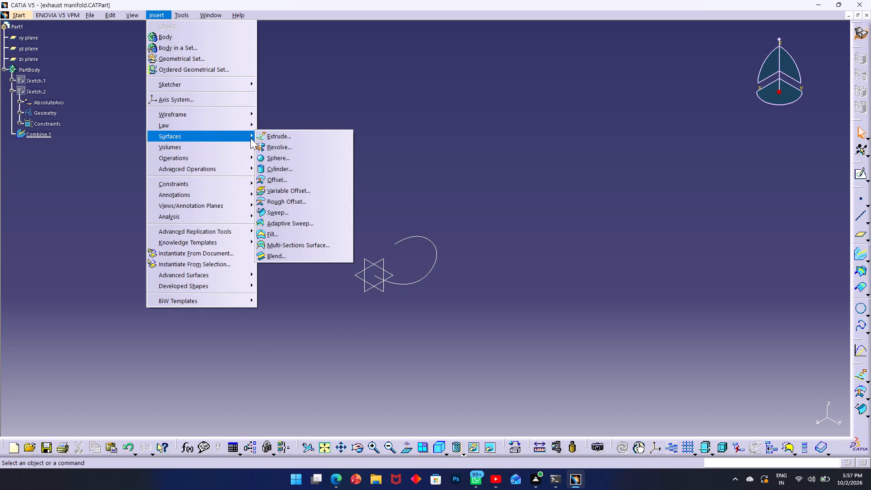
pyautogui.click(283, 208)
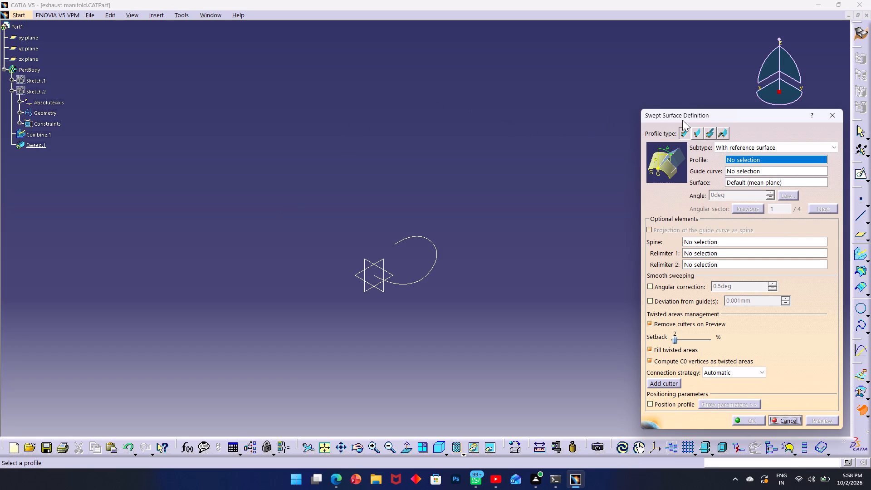
pyautogui.click(712, 133)
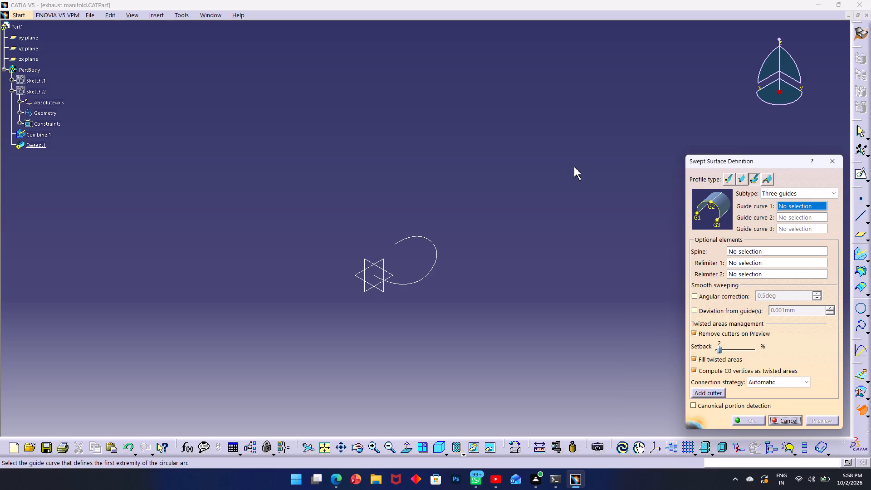
pyautogui.click(783, 192)
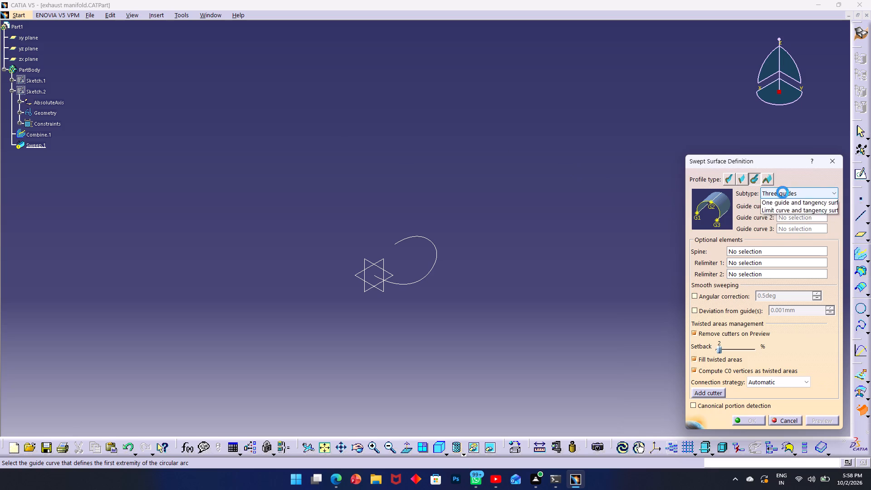
pyautogui.click(772, 226)
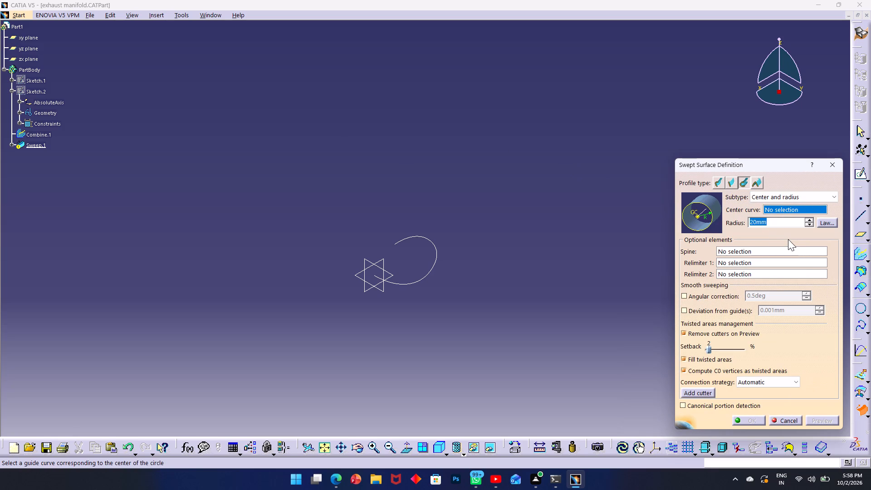
pyautogui.write('25')
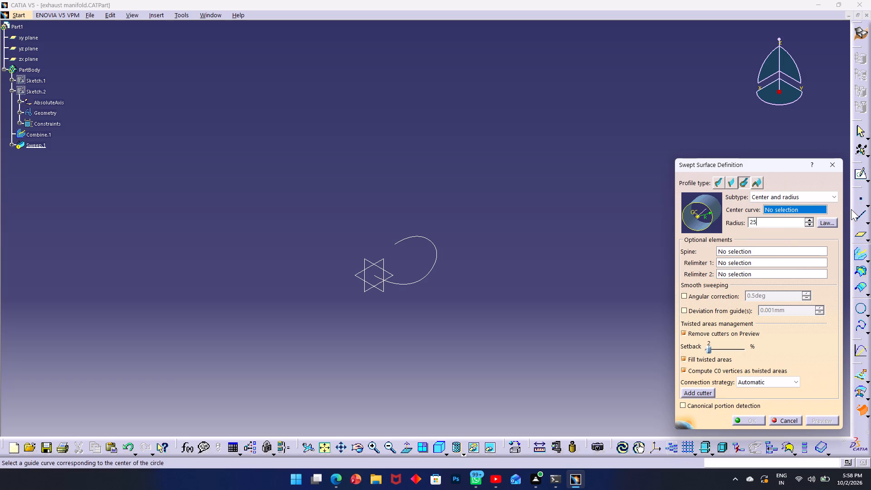
pyautogui.click(429, 271)
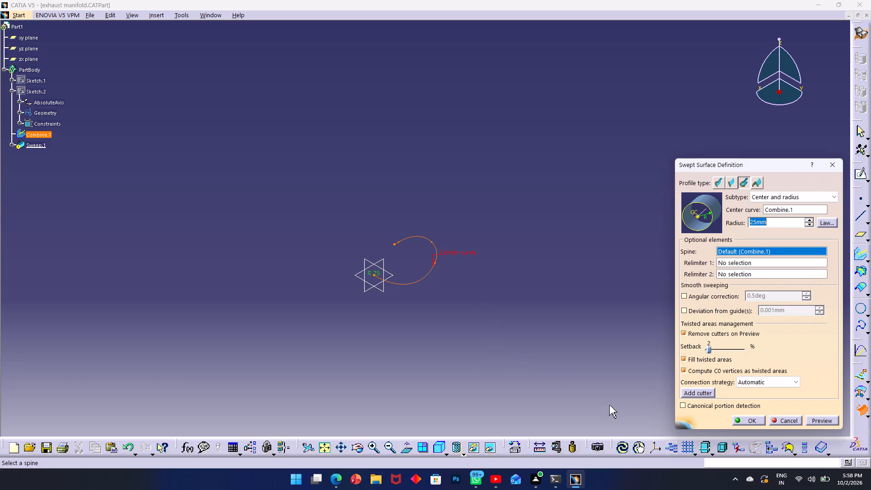
pyautogui.click(738, 418)
pyautogui.click(644, 334)
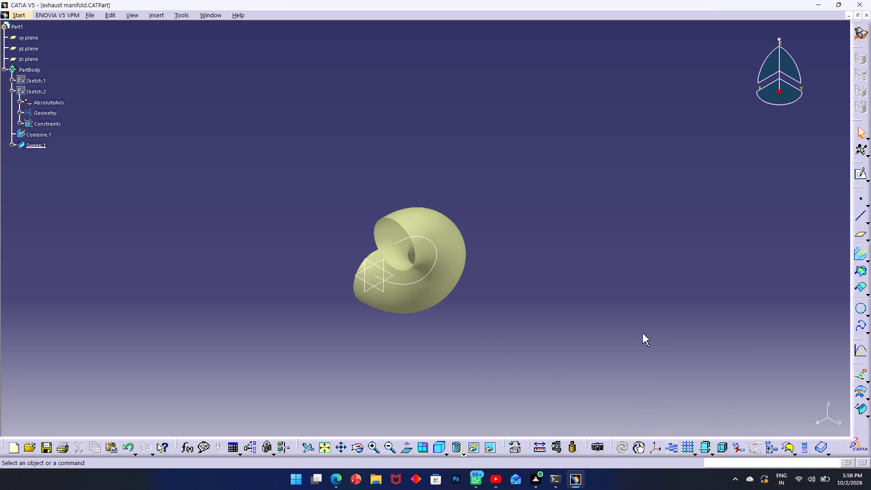
# Examine the swept pipe surface and its open ends up close from different angles.
pyautogui.click(509, 293)
pyautogui.keyDown('ctrl'); pyautogui.moveTo(508, 291); pyautogui.dragTo(511, 226, button='middle'); pyautogui.keyUp('ctrl')
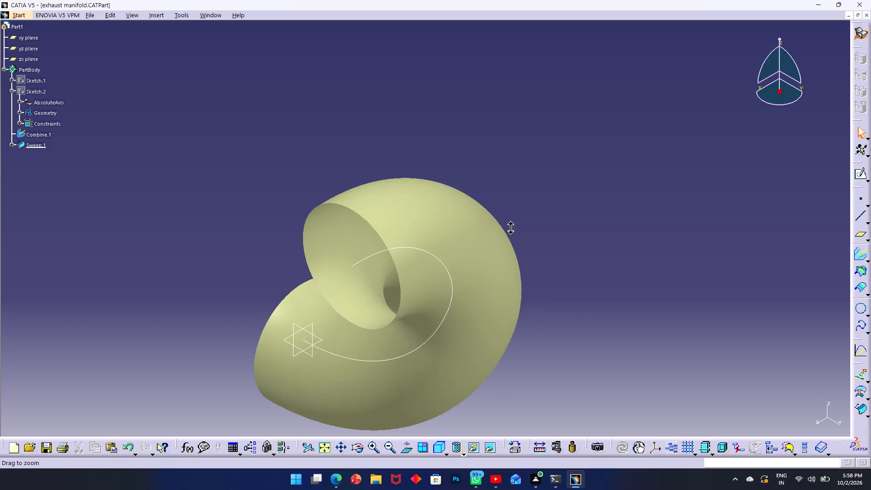
pyautogui.keyDown('ctrl'); pyautogui.moveTo(511, 226); pyautogui.dragTo(511, 223, button='middle'); pyautogui.keyUp('ctrl')
pyautogui.scroll(1, 501, 235)
pyautogui.moveTo(501, 235); pyautogui.dragTo(551, 222, button='middle')
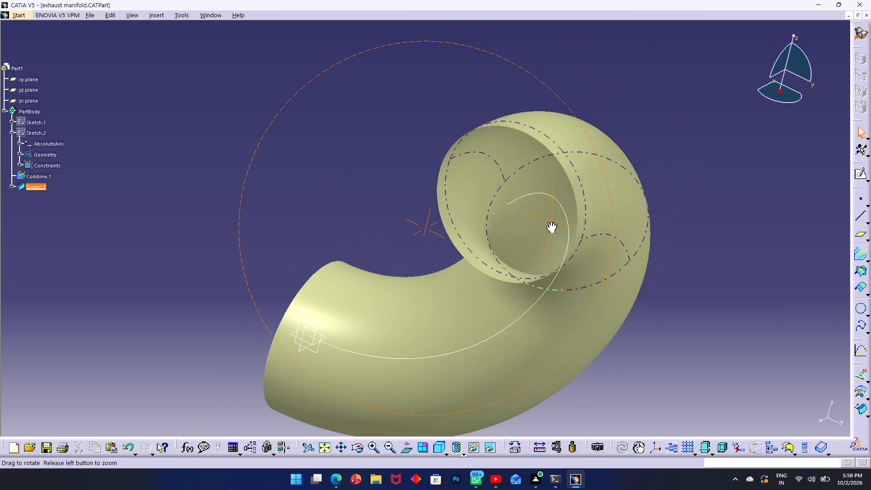
pyautogui.moveTo(551, 222); pyautogui.dragTo(548, 229, button='middle')
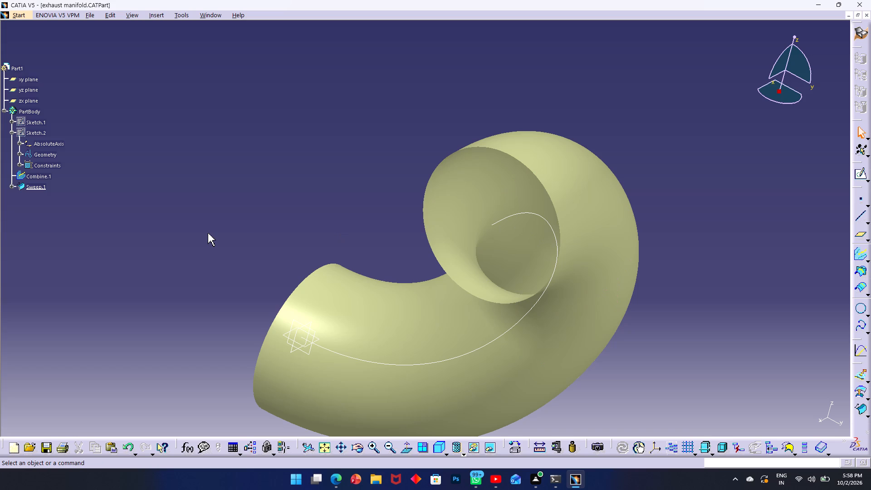
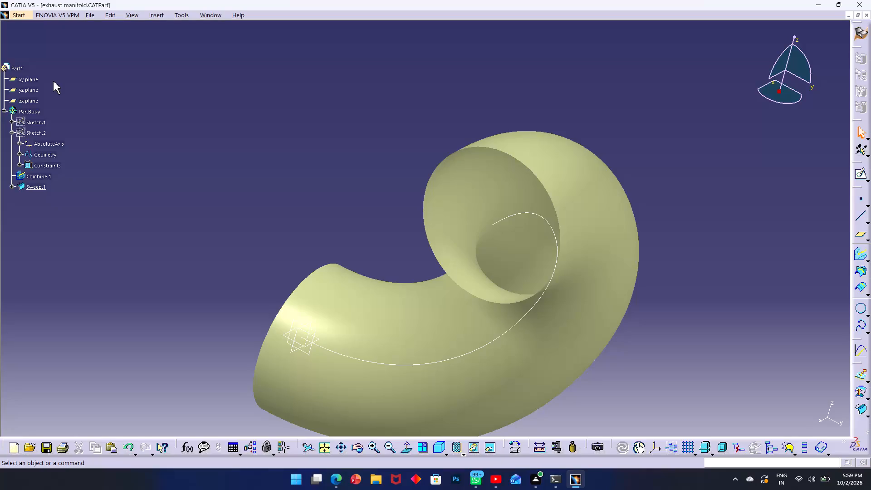
# Set up a Translate of the swept pipe surface along the Y component with a distance of 85 mm.
pyautogui.click(158, 13)
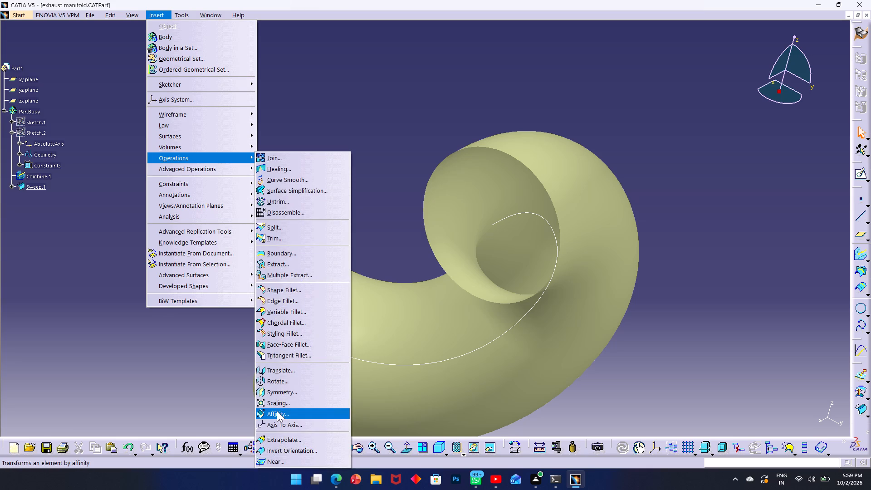
pyautogui.click(283, 368)
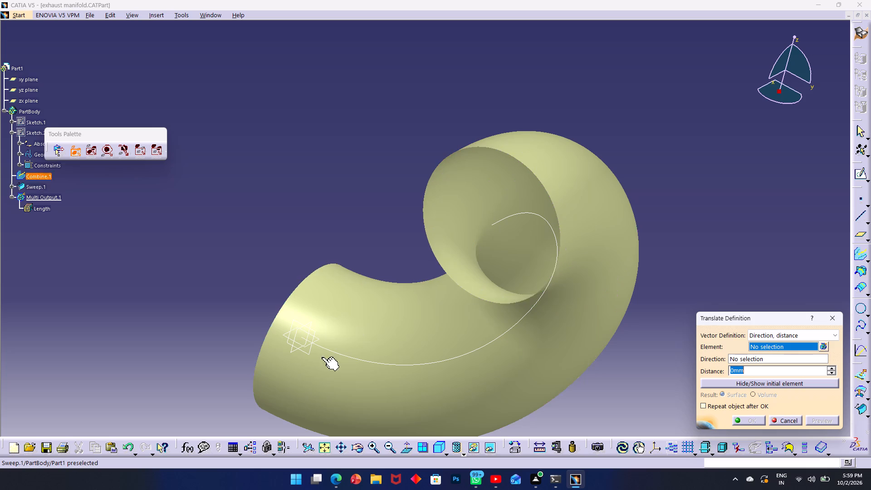
pyautogui.click(445, 457)
pyautogui.click(445, 456)
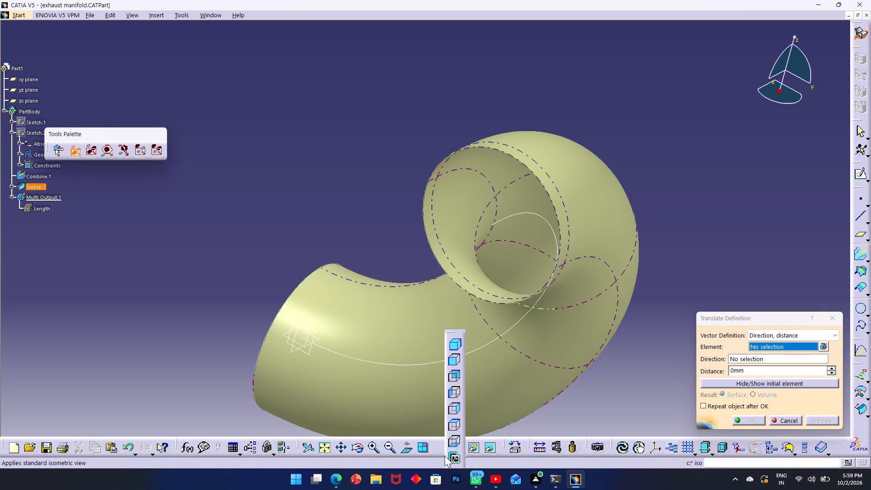
pyautogui.click(451, 363)
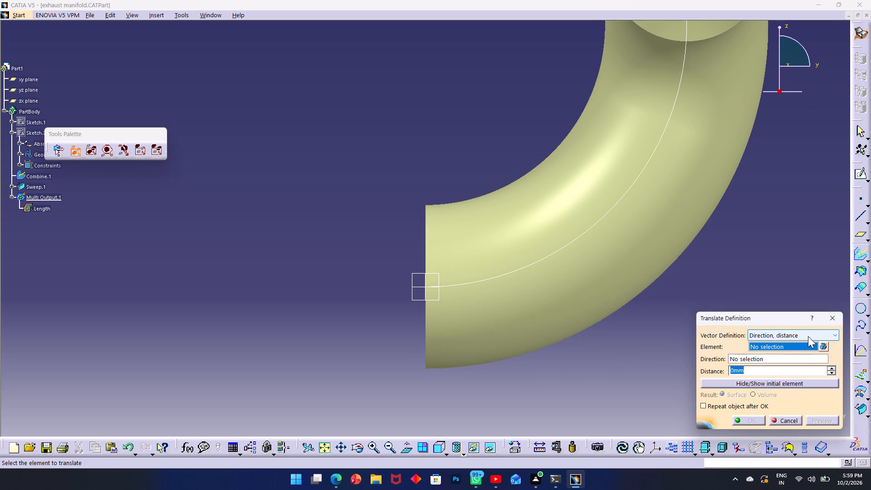
pyautogui.click(592, 277)
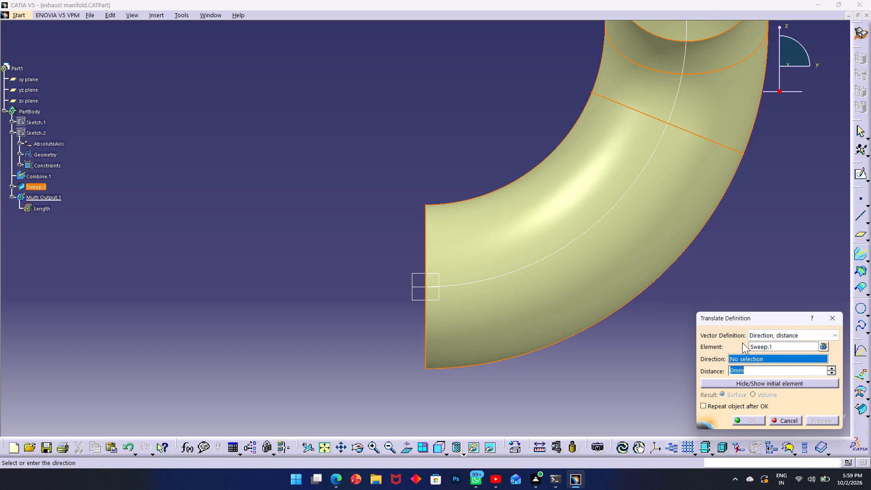
pyautogui.rightClick(753, 359)
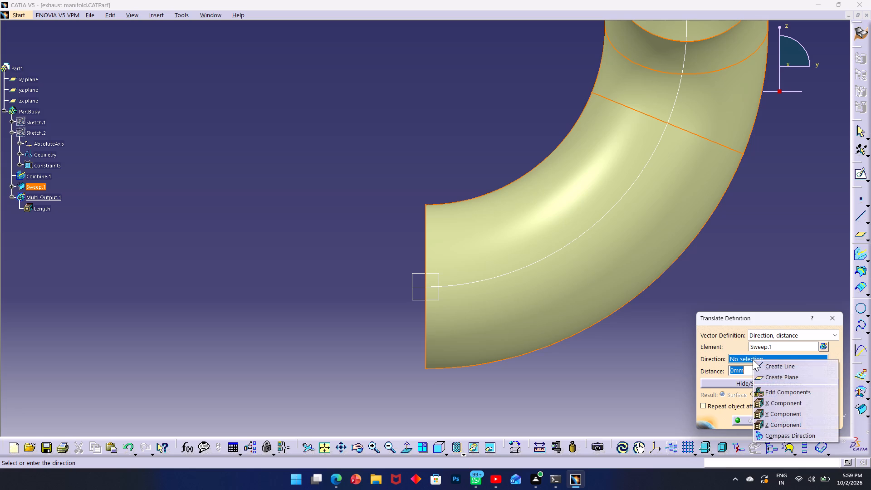
pyautogui.click(762, 415)
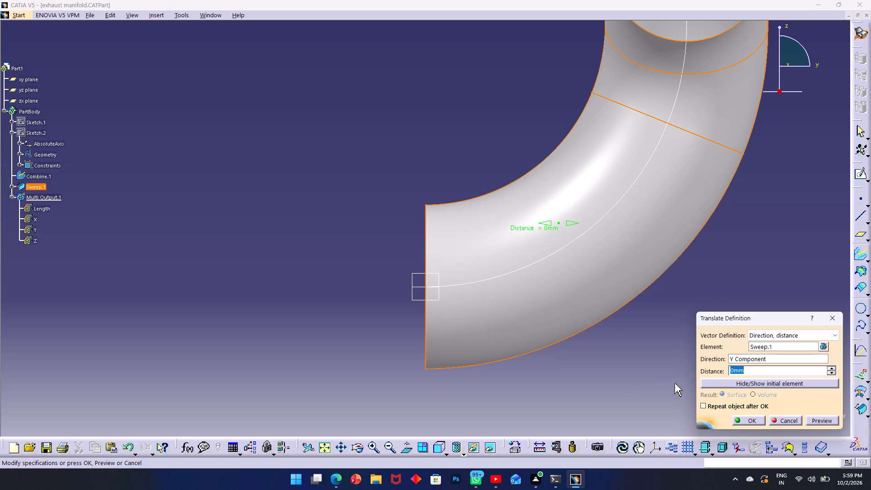
pyautogui.write('85')
pyautogui.click(651, 353)
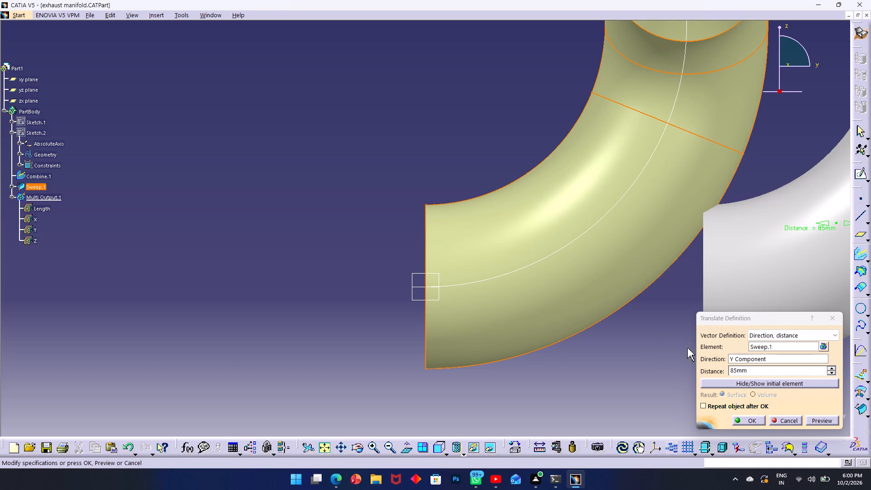
# Reverse the translation distance to -85 mm and create the pipe copy with object repetition enabled.
pyautogui.moveTo(609, 311); pyautogui.dragTo(349, 321, button='middle')
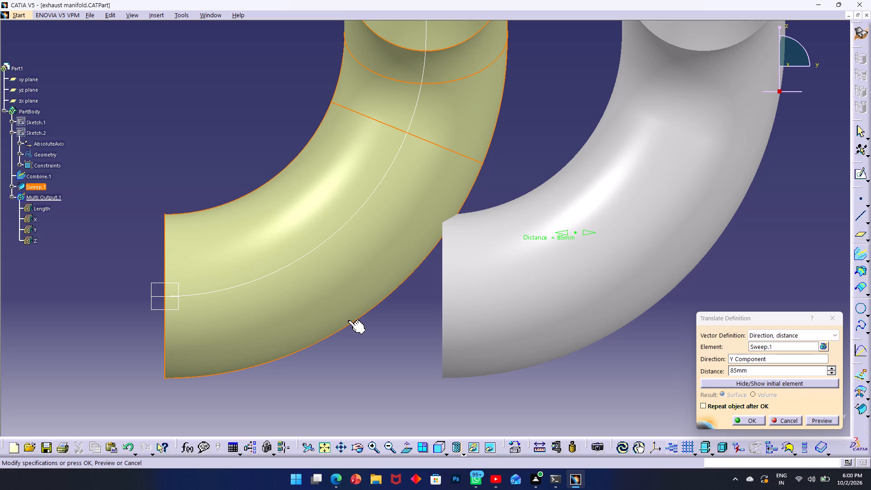
pyautogui.click(730, 371)
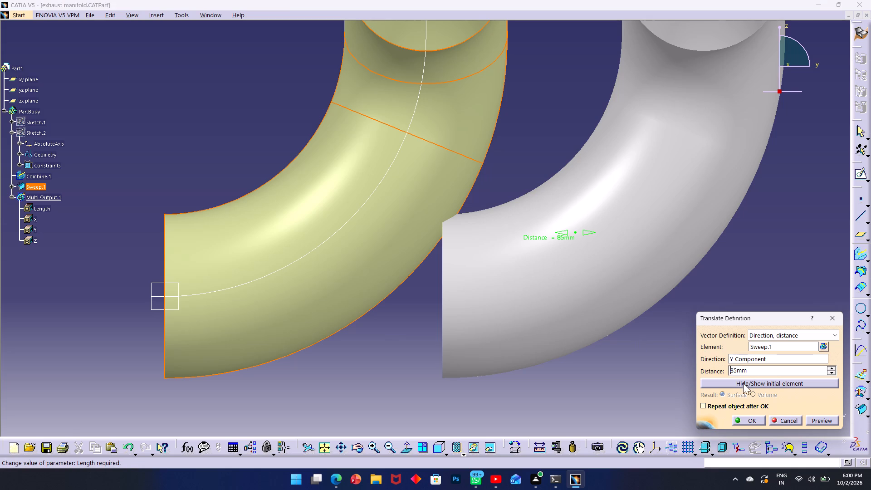
pyautogui.press('-')
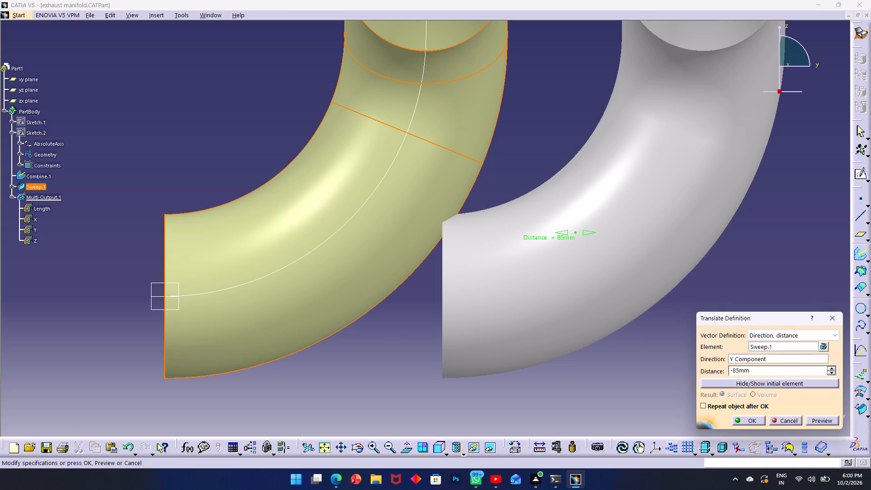
pyautogui.click(632, 369)
pyautogui.moveTo(419, 280); pyautogui.dragTo(439, 279, button='middle')
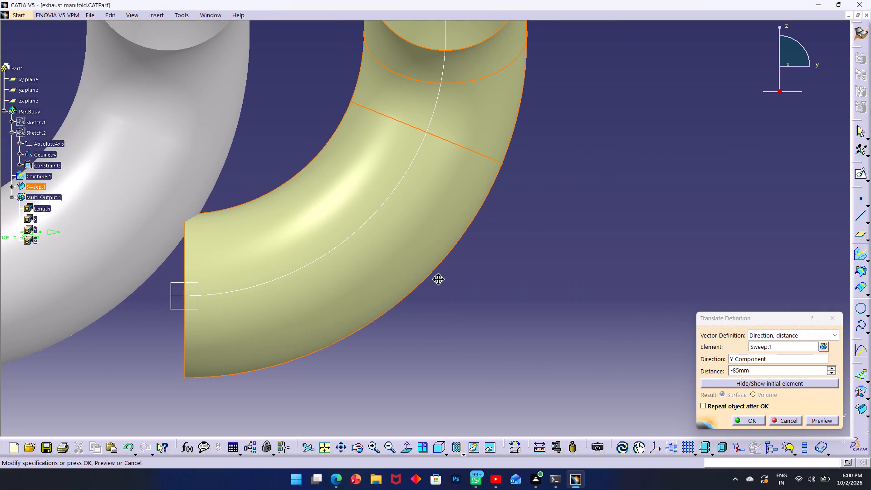
pyautogui.moveTo(439, 279); pyautogui.dragTo(509, 276, button='middle')
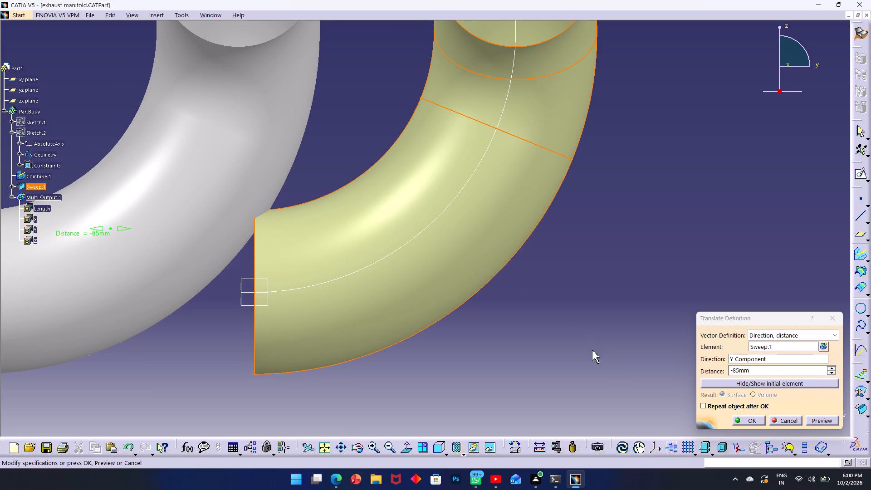
pyautogui.click(704, 406)
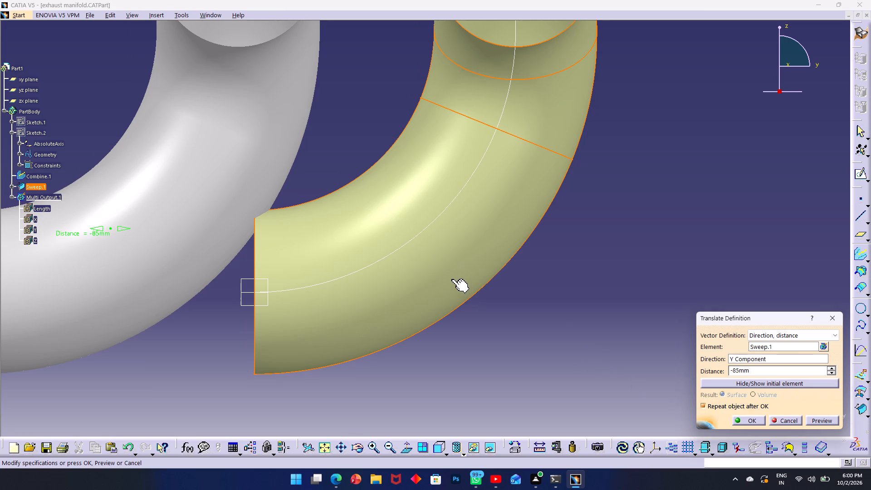
pyautogui.moveTo(451, 279); pyautogui.dragTo(538, 281, button='middle')
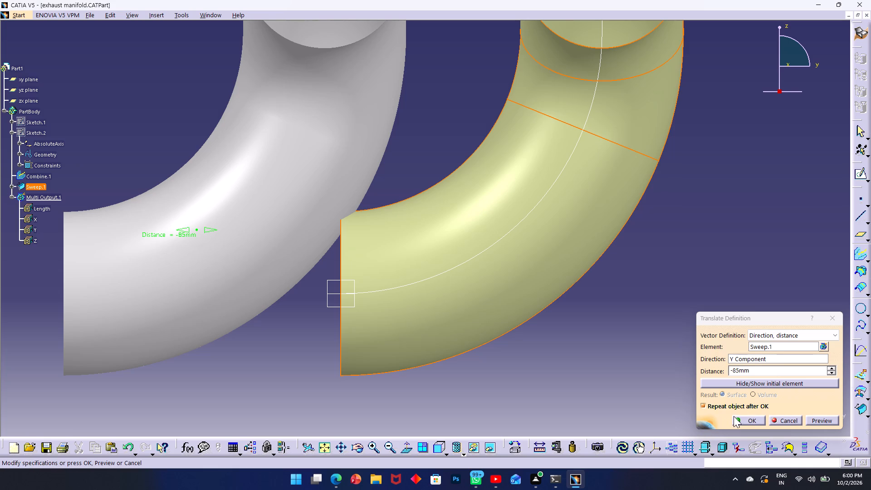
pyautogui.click(738, 418)
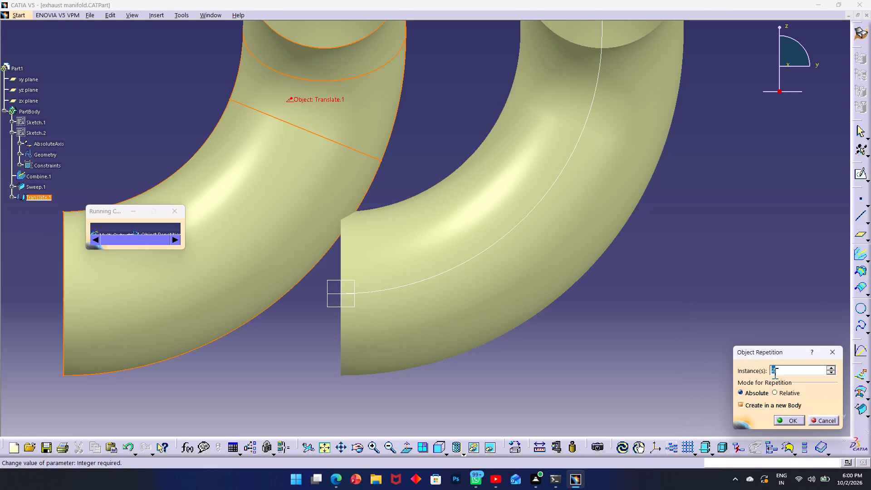
# Repeat the translated pipe with 2 instances in Absolute mode, without creating them in a new body.
pyautogui.click(740, 404)
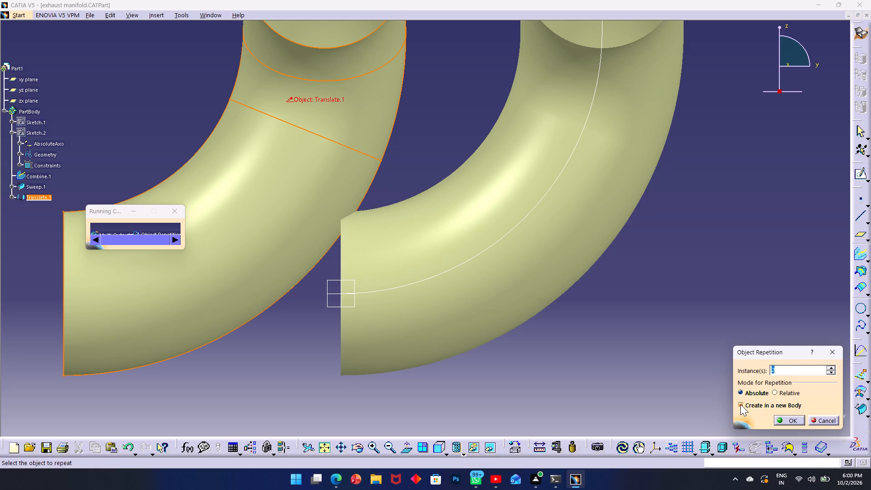
pyautogui.moveTo(517, 309); pyautogui.dragTo(632, 351, button='middle')
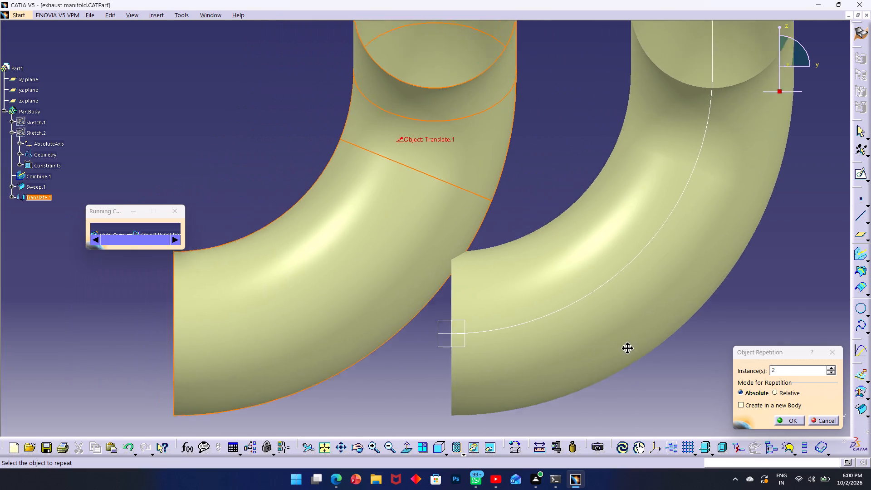
pyautogui.moveTo(632, 351); pyautogui.dragTo(686, 396, button='middle')
pyautogui.click(786, 419)
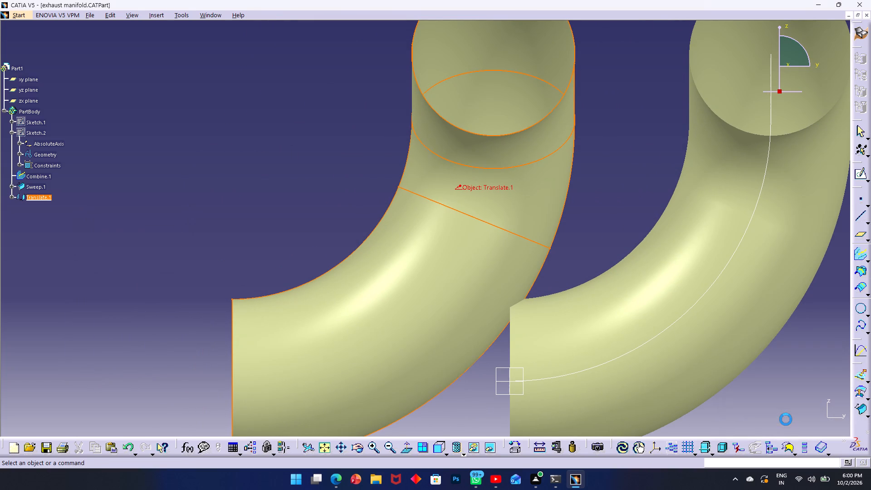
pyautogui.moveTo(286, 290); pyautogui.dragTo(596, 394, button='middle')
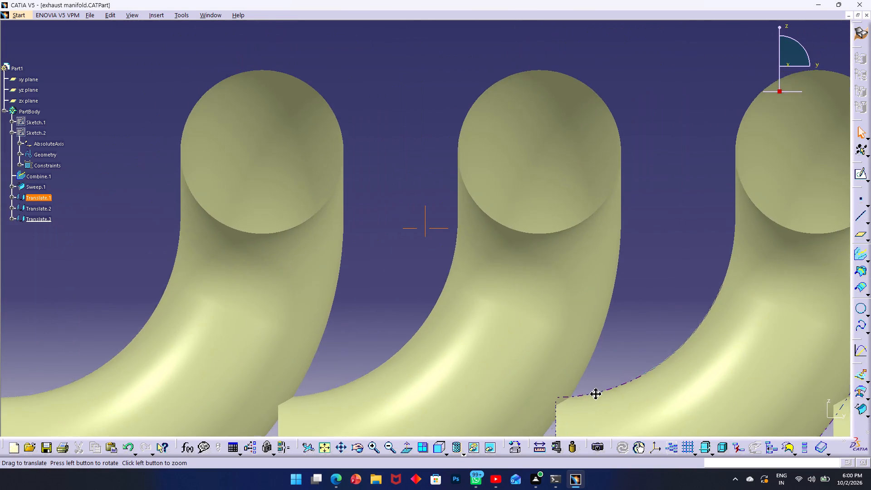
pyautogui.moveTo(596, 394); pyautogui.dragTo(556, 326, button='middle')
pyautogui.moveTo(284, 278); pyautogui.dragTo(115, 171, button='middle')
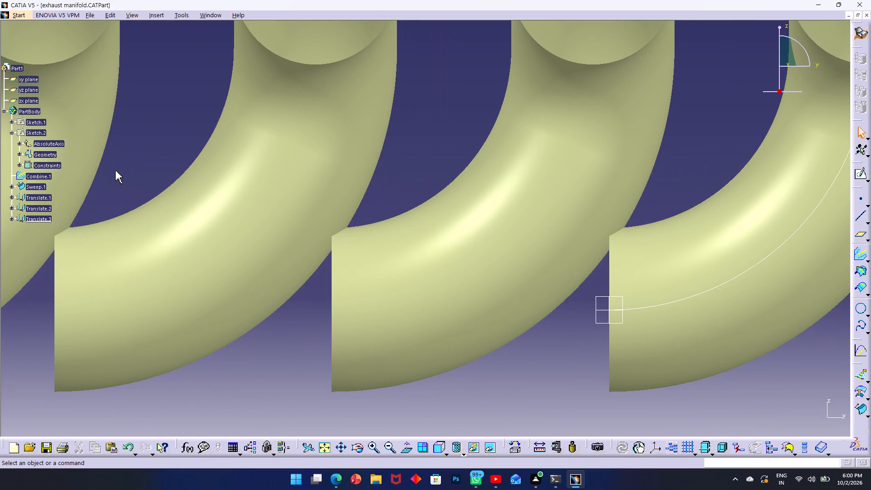
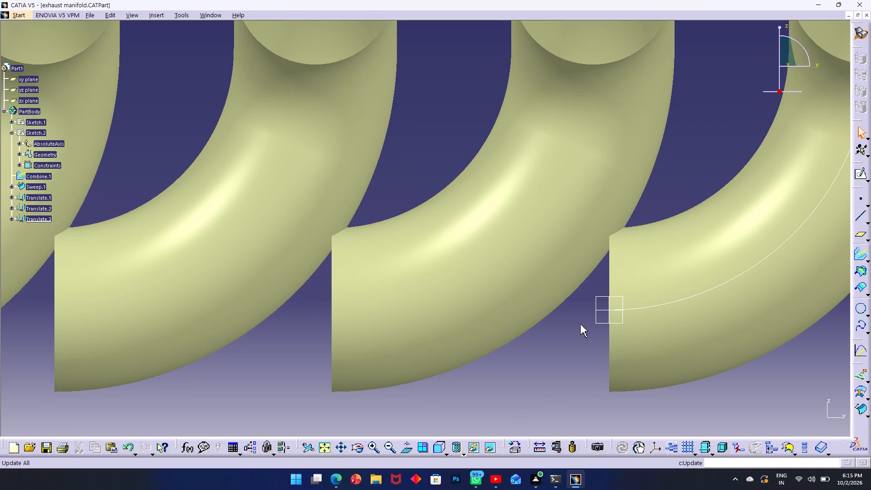
# Inspect the row of repeated pipe runners, from their lower ends and bends up to the upper openings.
pyautogui.moveTo(580, 324); pyautogui.dragTo(587, 317, button='middle')
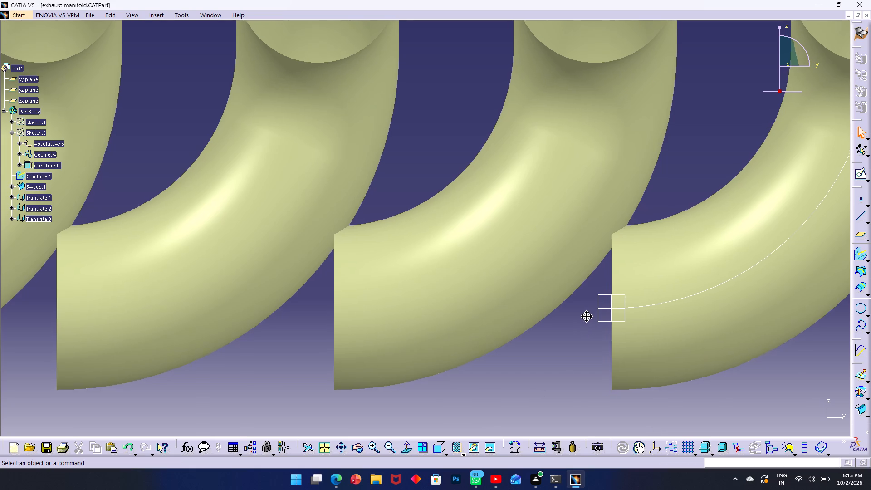
pyautogui.moveTo(587, 317); pyautogui.dragTo(735, 289, button='middle')
pyautogui.moveTo(529, 279); pyautogui.dragTo(497, 294, button='middle')
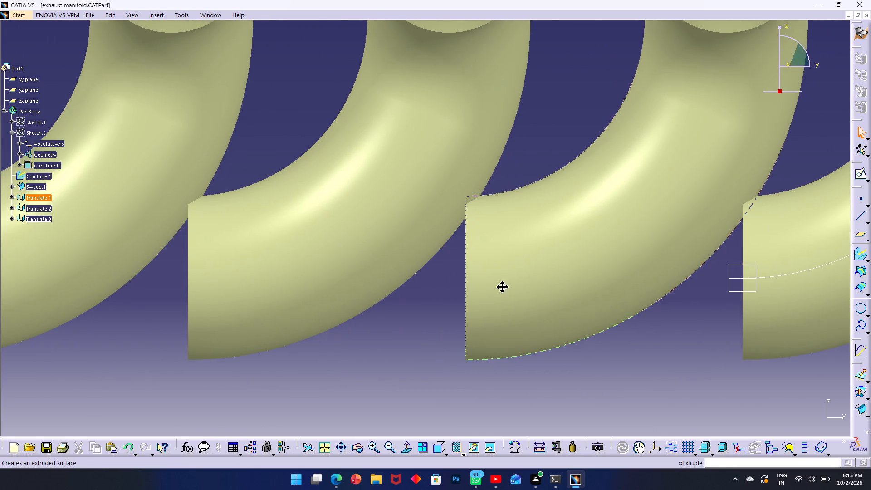
pyautogui.moveTo(497, 294); pyautogui.dragTo(485, 292, button='middle')
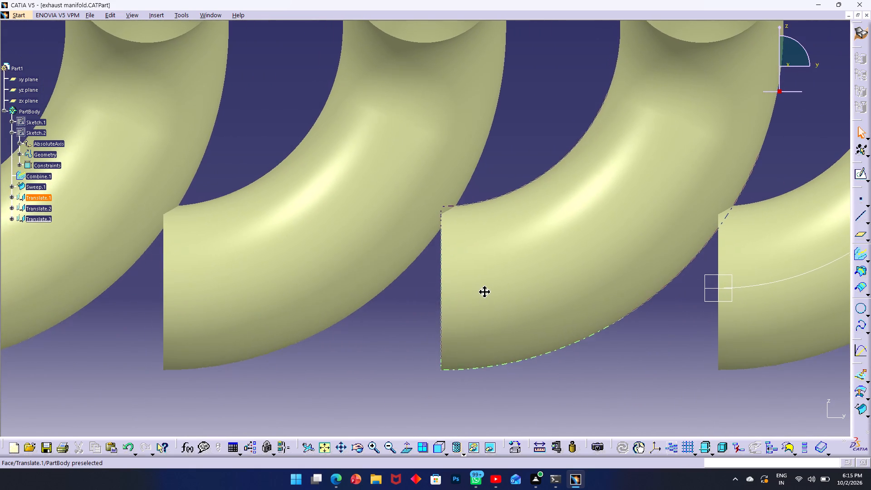
pyautogui.moveTo(485, 292); pyautogui.dragTo(382, 340, button='middle')
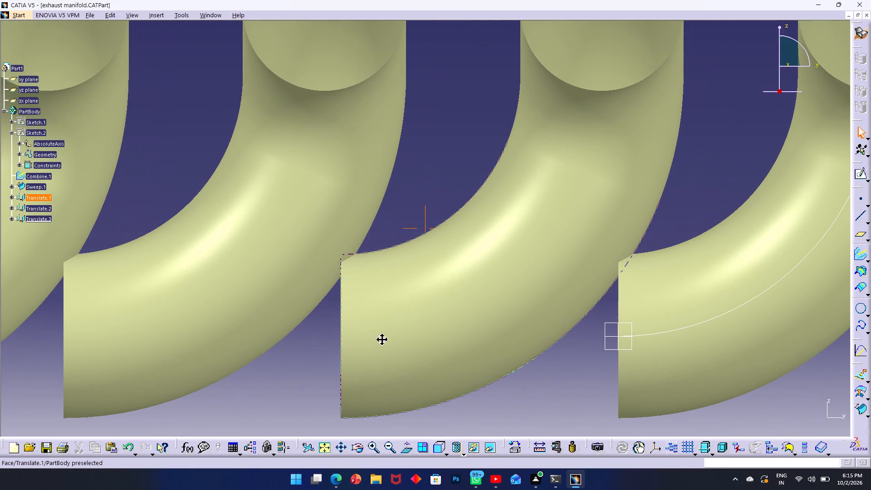
pyautogui.moveTo(382, 340); pyautogui.dragTo(413, 280, button='middle')
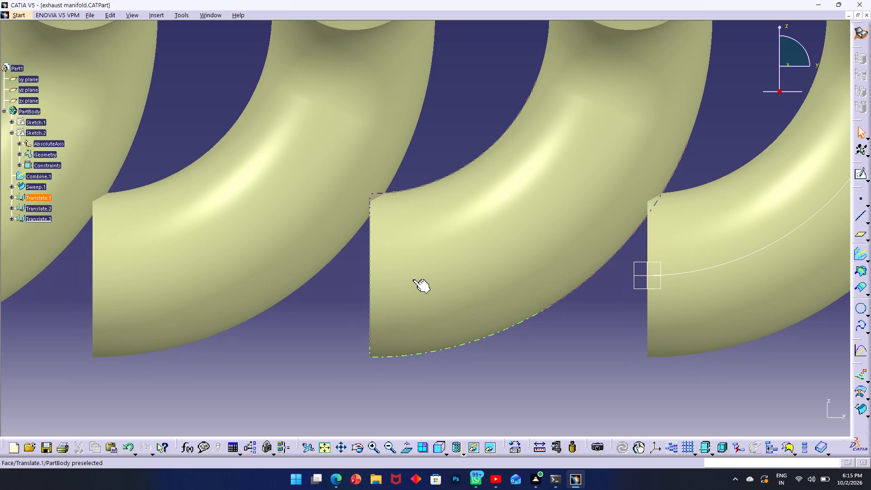
pyautogui.moveTo(501, 164); pyautogui.dragTo(454, 292, button='middle')
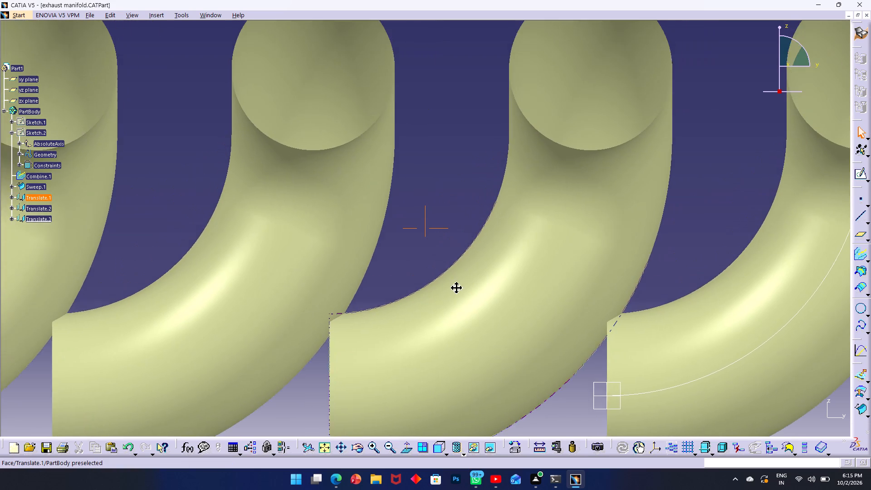
pyautogui.moveTo(454, 292); pyautogui.dragTo(269, 280, button='middle')
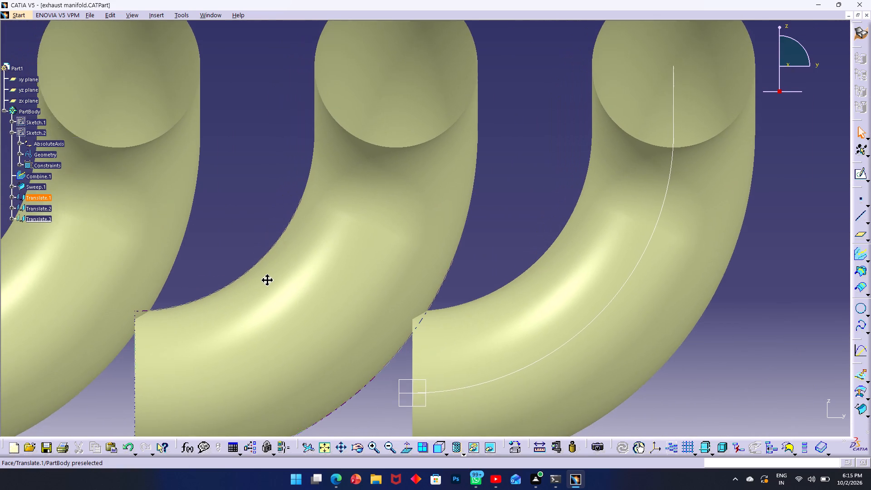
pyautogui.moveTo(269, 280); pyautogui.dragTo(529, 274, button='middle')
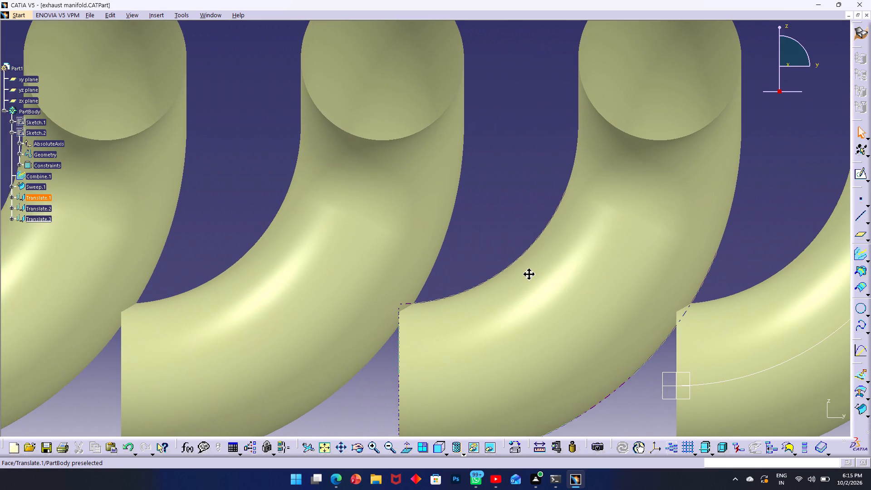
pyautogui.moveTo(529, 274); pyautogui.dragTo(512, 277, button='middle')
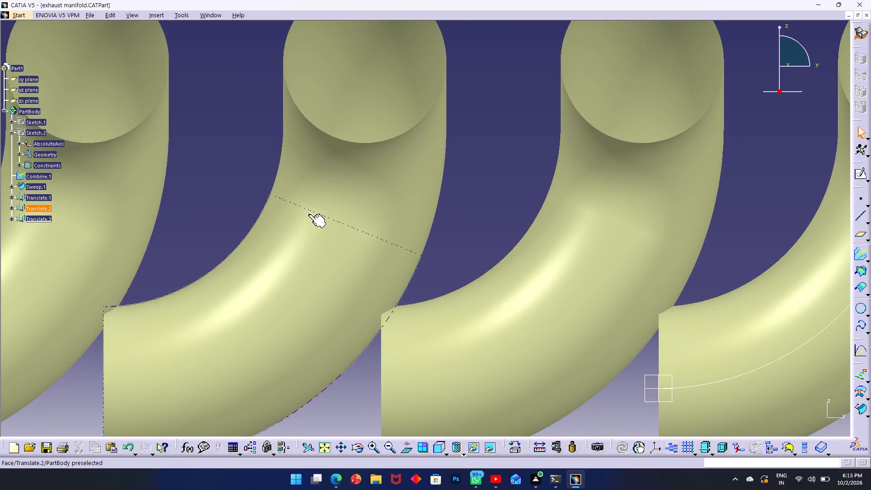
pyautogui.moveTo(596, 263); pyautogui.dragTo(502, 274, button='middle')
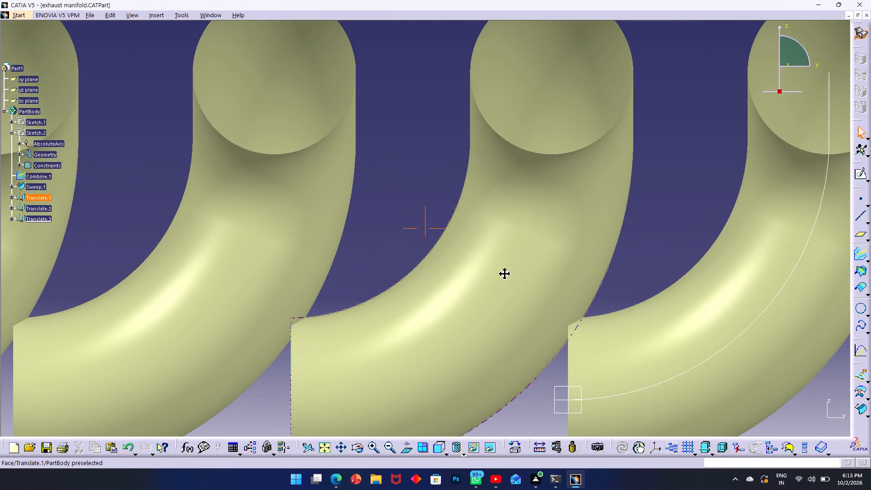
pyautogui.moveTo(502, 274); pyautogui.dragTo(593, 269, button='middle')
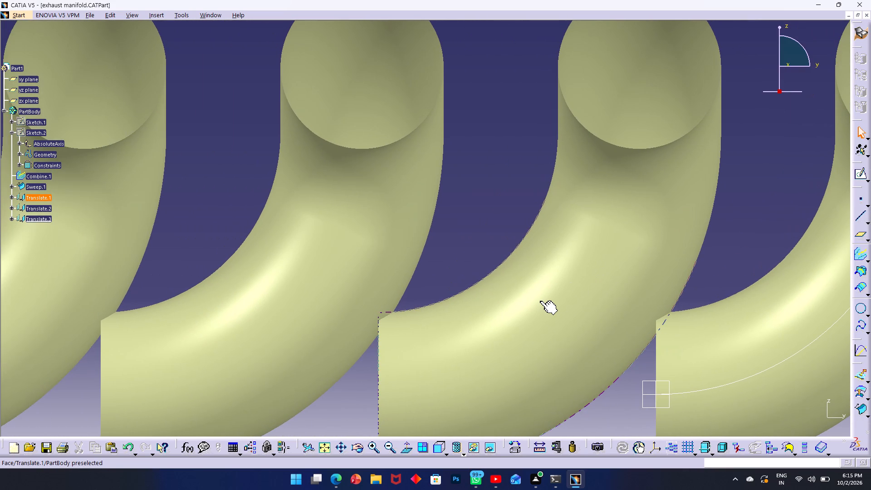
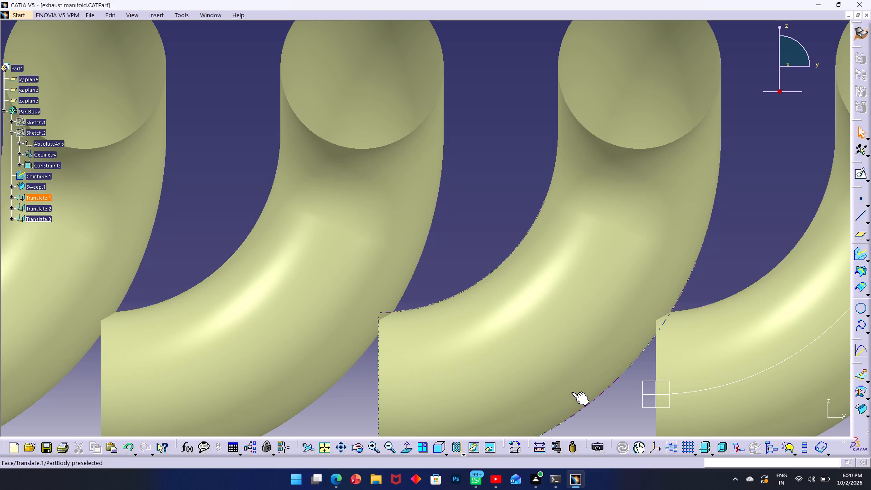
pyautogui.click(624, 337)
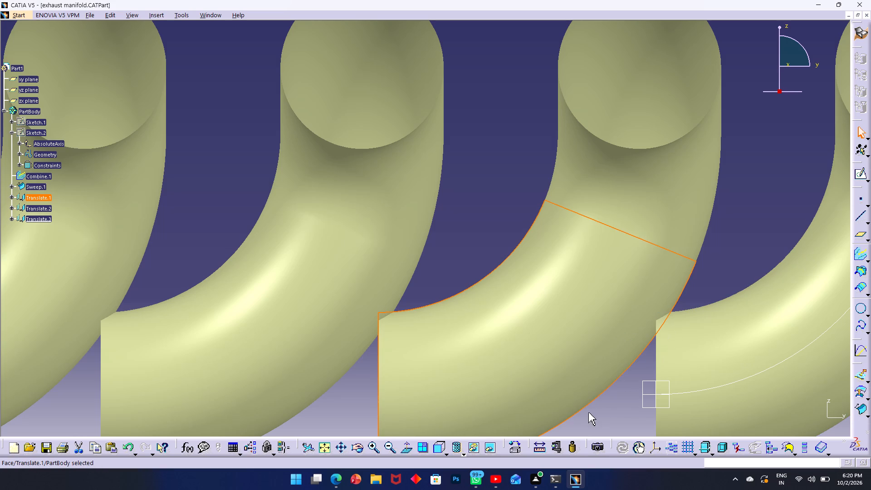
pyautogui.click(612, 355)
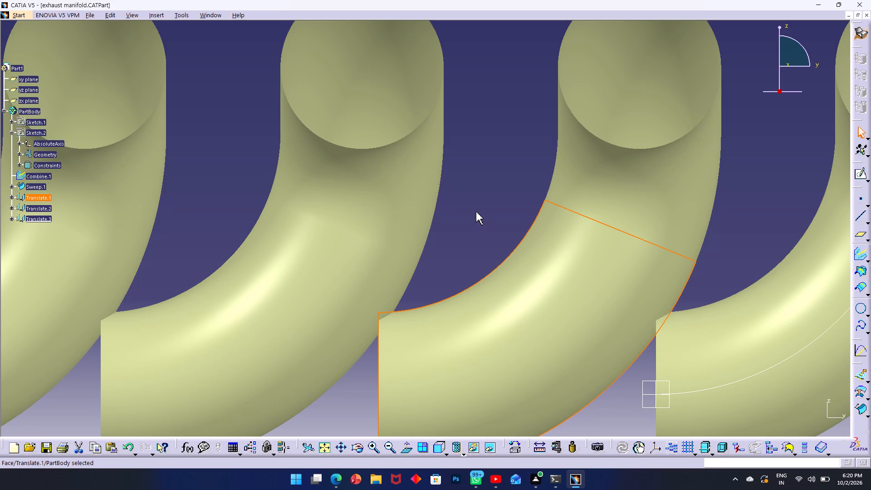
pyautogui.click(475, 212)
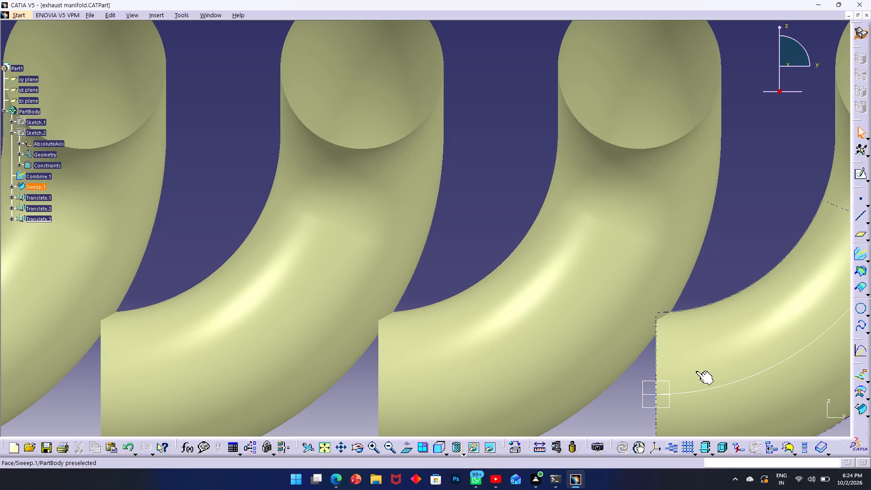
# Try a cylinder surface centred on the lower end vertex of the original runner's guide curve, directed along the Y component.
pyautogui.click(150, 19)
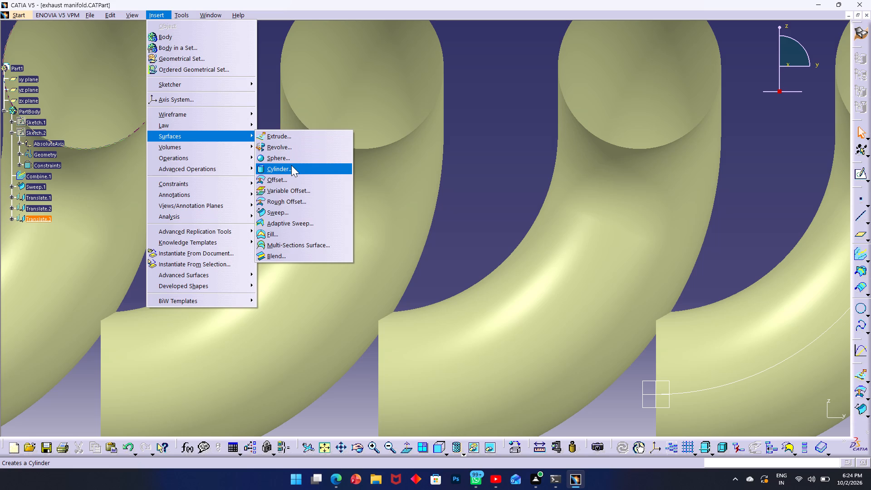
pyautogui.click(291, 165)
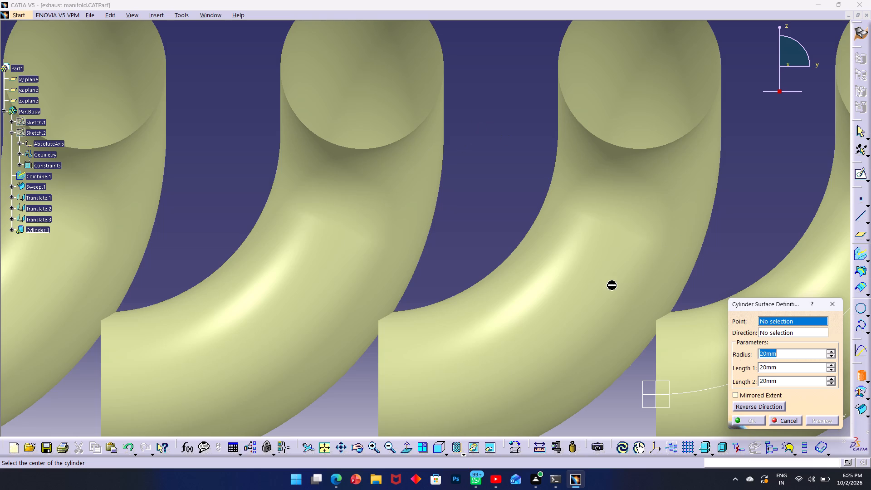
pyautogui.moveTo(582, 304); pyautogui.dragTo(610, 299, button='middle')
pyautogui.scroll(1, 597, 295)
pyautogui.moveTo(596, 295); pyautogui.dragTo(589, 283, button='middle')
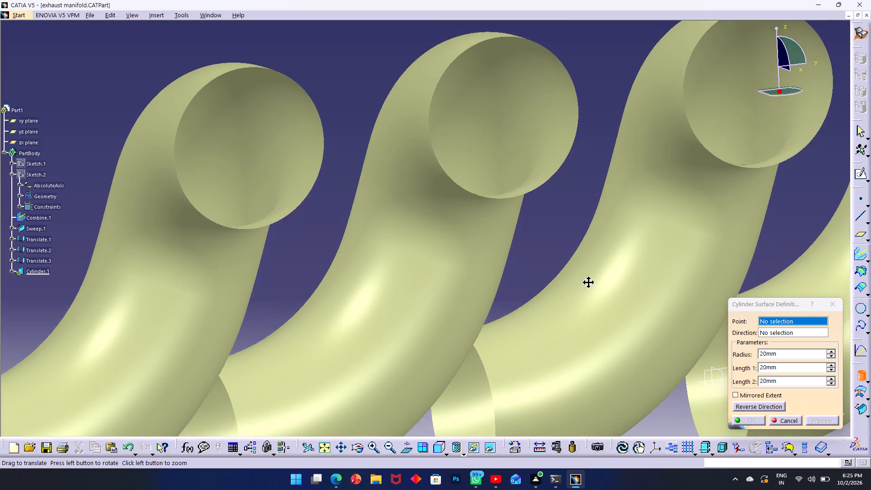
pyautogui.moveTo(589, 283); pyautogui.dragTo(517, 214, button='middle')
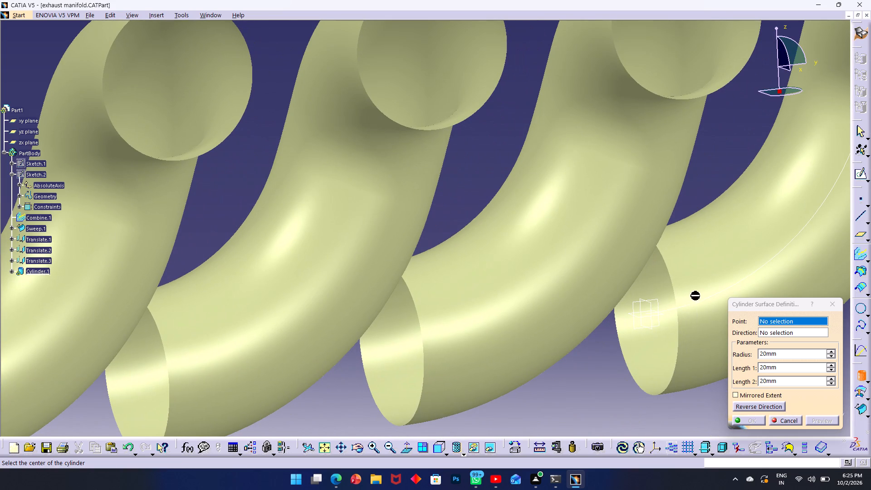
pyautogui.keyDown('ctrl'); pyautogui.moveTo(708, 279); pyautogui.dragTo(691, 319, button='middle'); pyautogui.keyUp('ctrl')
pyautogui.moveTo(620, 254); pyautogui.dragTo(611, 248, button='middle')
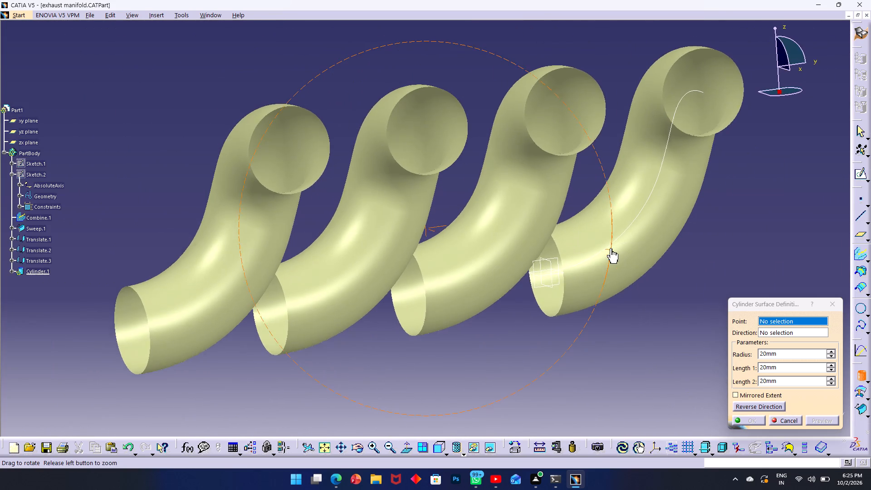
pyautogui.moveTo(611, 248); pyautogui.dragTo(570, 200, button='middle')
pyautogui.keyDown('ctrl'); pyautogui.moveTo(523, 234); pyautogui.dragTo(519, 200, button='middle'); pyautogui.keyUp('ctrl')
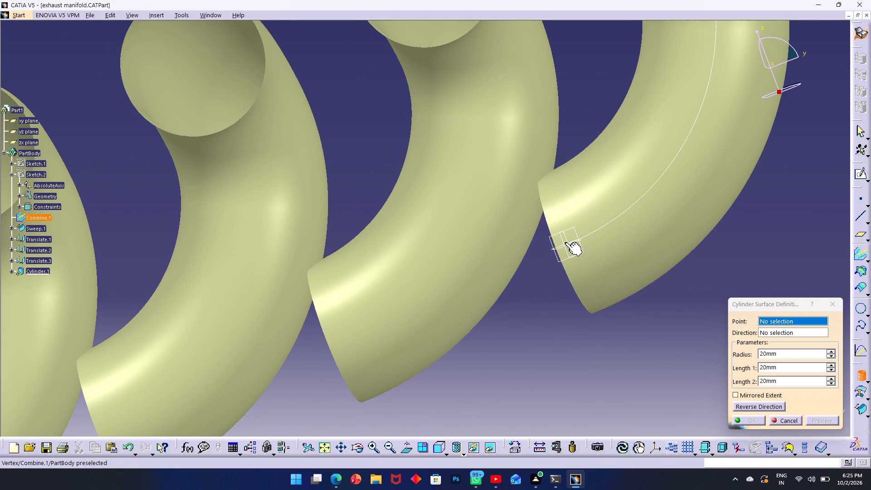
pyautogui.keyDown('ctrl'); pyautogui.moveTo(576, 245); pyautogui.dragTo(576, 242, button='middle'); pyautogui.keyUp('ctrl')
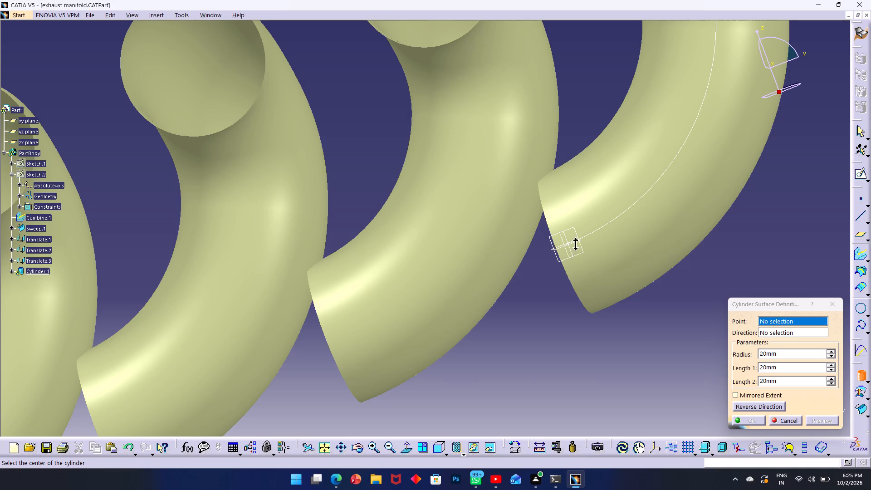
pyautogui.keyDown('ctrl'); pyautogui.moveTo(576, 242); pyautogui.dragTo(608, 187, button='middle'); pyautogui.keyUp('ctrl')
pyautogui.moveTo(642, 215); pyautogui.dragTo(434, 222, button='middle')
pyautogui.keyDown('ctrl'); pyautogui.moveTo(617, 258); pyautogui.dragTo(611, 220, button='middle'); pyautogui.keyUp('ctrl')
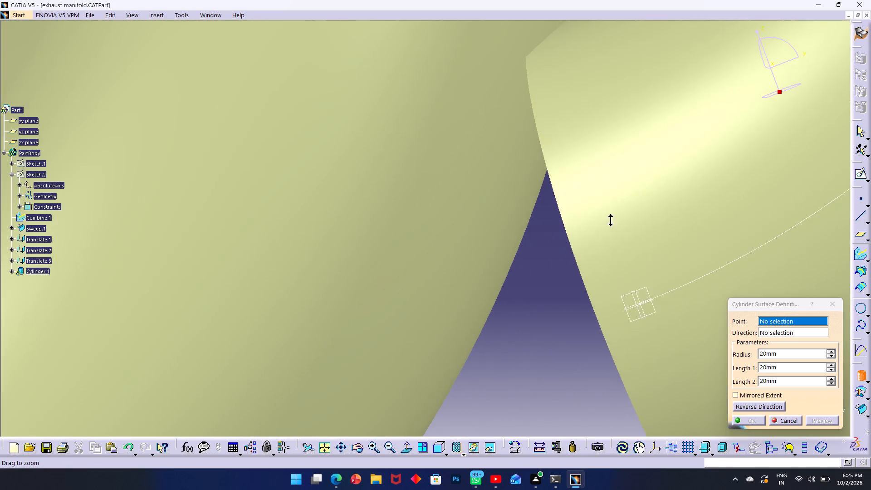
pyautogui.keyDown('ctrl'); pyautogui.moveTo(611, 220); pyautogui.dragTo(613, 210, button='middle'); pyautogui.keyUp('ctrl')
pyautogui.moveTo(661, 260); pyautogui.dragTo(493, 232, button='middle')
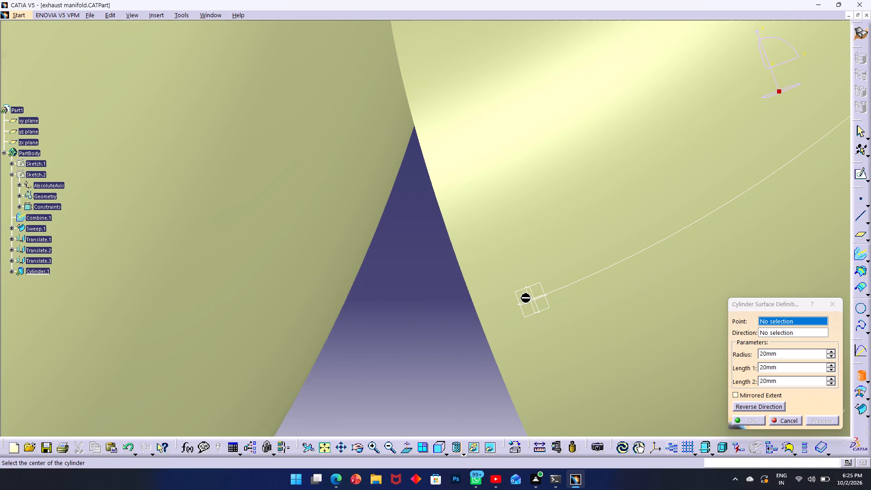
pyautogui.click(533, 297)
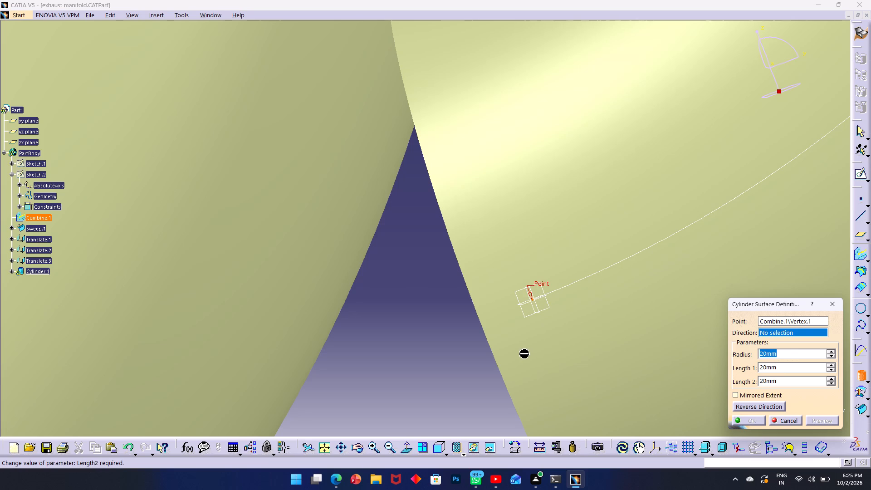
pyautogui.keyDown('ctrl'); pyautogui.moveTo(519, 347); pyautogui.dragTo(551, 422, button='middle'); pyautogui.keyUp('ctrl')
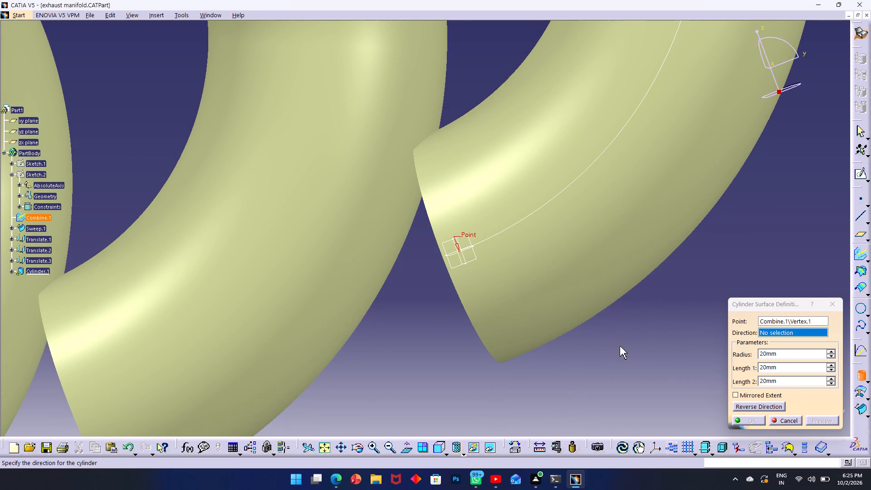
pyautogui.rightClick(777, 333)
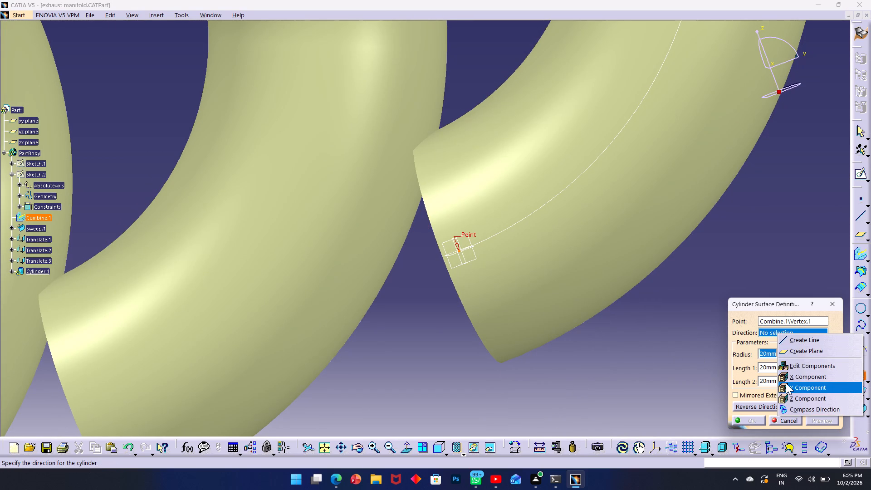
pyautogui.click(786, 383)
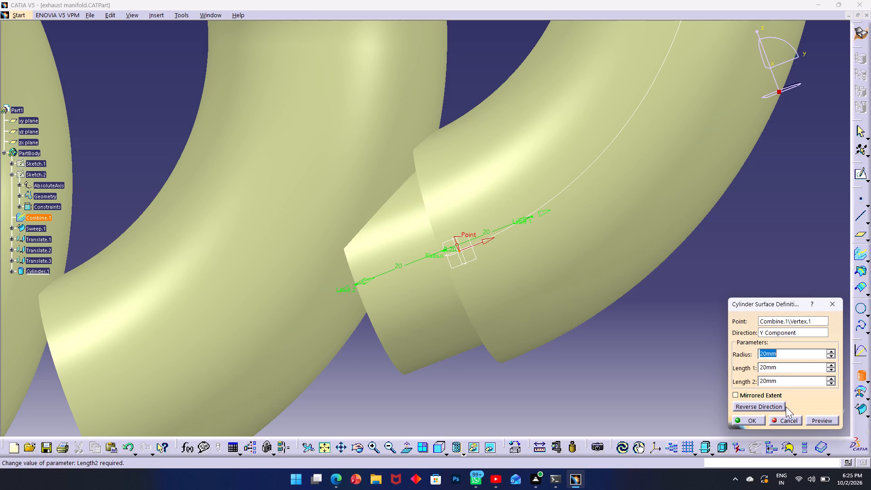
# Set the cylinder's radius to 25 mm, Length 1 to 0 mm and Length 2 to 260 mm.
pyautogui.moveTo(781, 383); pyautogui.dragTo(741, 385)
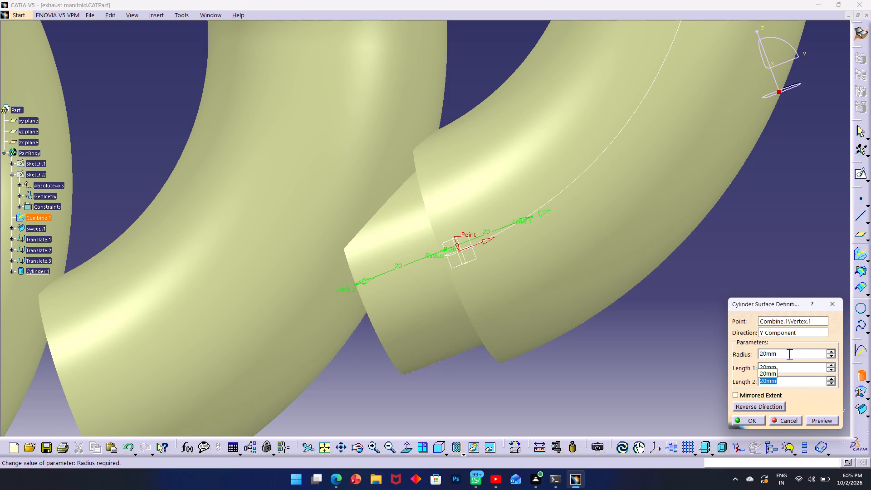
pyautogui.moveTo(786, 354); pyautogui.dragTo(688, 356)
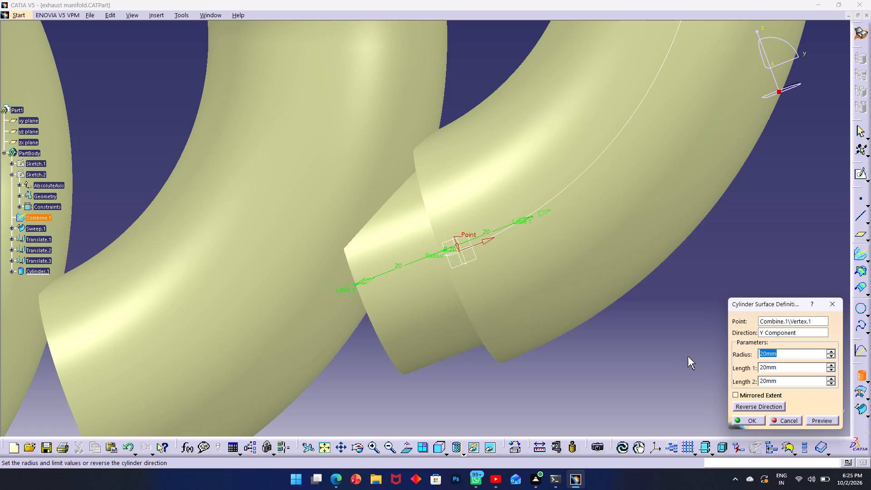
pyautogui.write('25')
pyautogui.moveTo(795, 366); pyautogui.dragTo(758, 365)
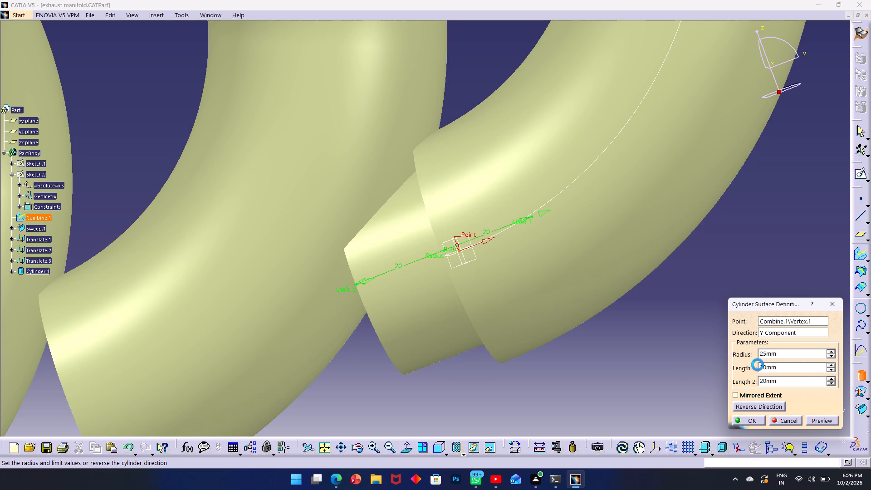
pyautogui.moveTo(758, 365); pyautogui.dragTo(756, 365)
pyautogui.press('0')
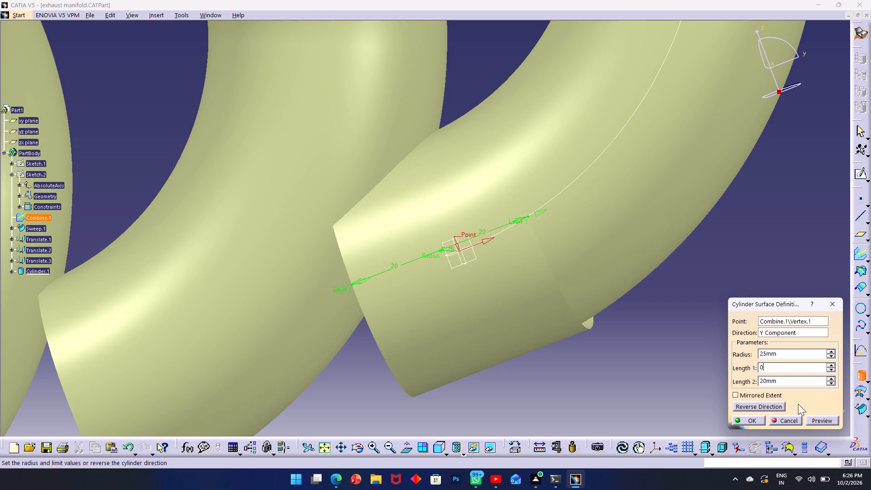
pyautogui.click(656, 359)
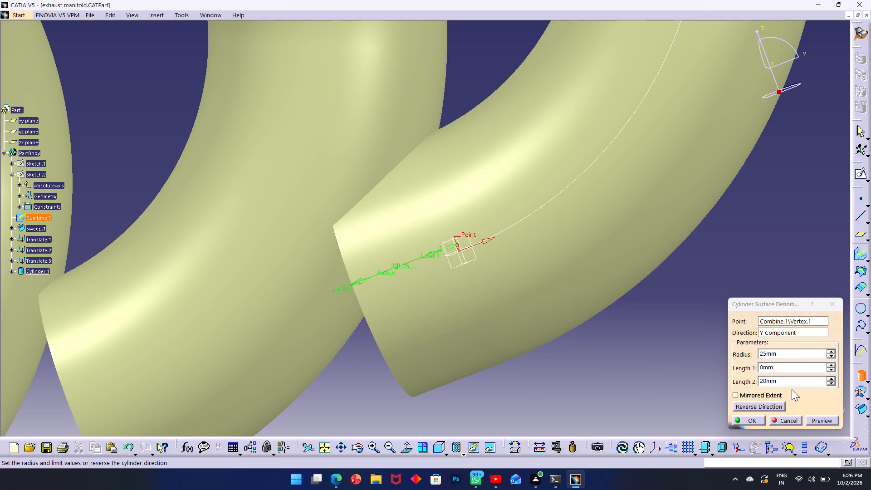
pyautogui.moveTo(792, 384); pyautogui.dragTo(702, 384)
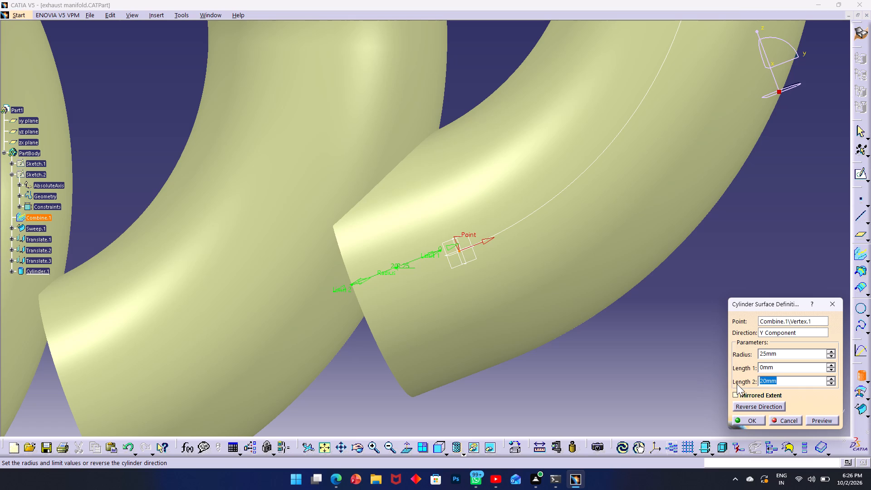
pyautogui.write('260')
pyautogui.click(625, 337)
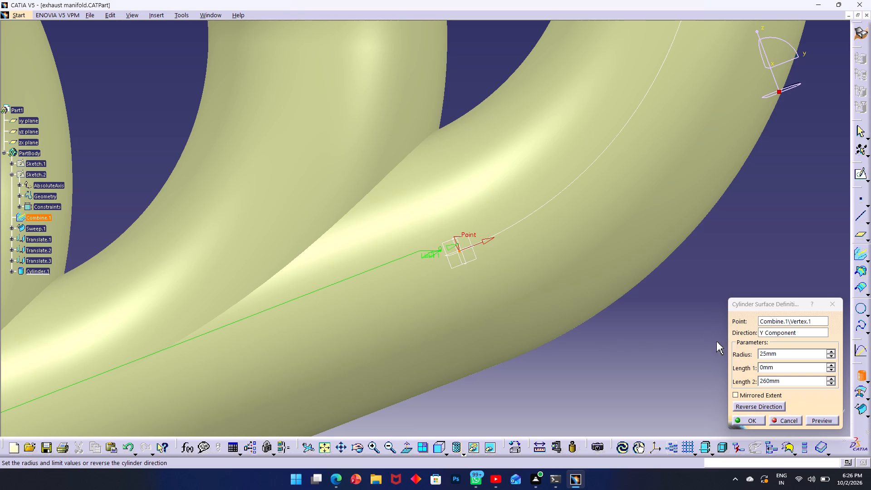
# Inspect how the previewed cylinder runs along the lower ends of the four pipe runners.
pyautogui.keyDown('ctrl'); pyautogui.moveTo(618, 343); pyautogui.dragTo(589, 305, button='middle'); pyautogui.keyUp('ctrl')
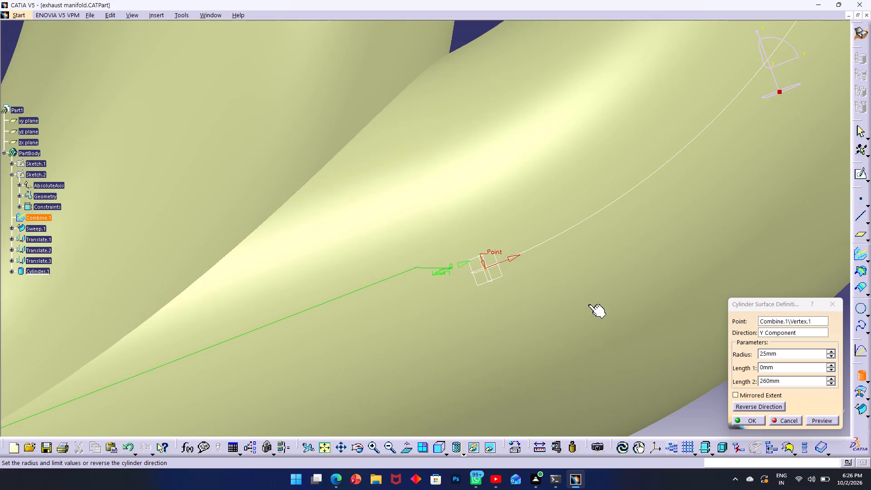
pyautogui.keyDown('ctrl'); pyautogui.moveTo(539, 295); pyautogui.dragTo(638, 418, button='middle'); pyautogui.keyUp('ctrl')
pyautogui.scroll(1, 385, 302)
pyautogui.moveTo(385, 302); pyautogui.dragTo(566, 286, button='middle')
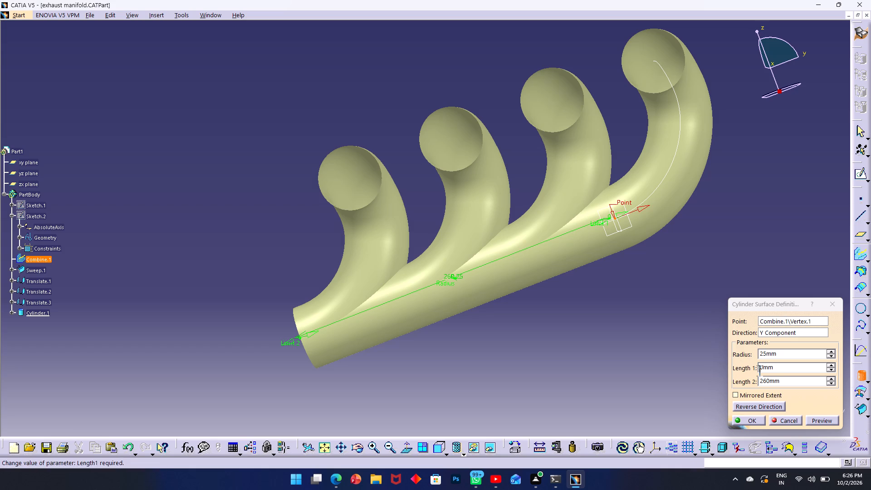
pyautogui.moveTo(703, 315); pyautogui.dragTo(697, 295, button='middle')
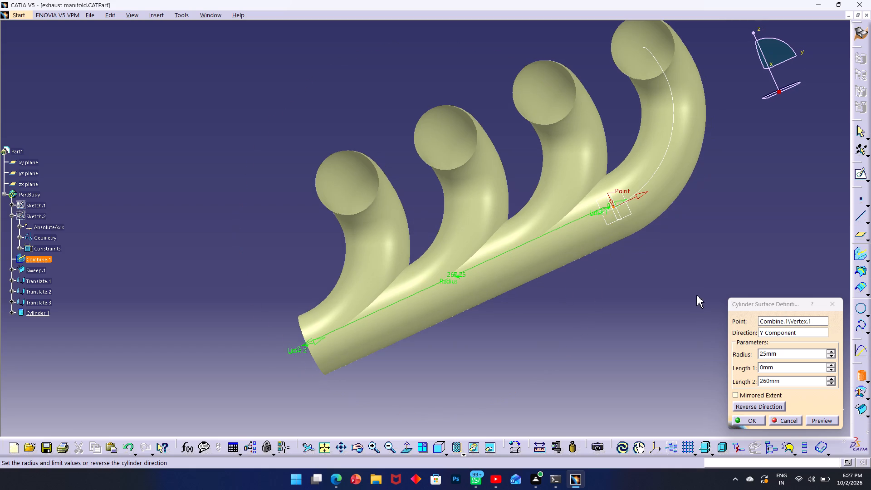
pyautogui.keyDown('ctrl'); pyautogui.moveTo(692, 295); pyautogui.dragTo(660, 249, button='middle'); pyautogui.keyUp('ctrl')
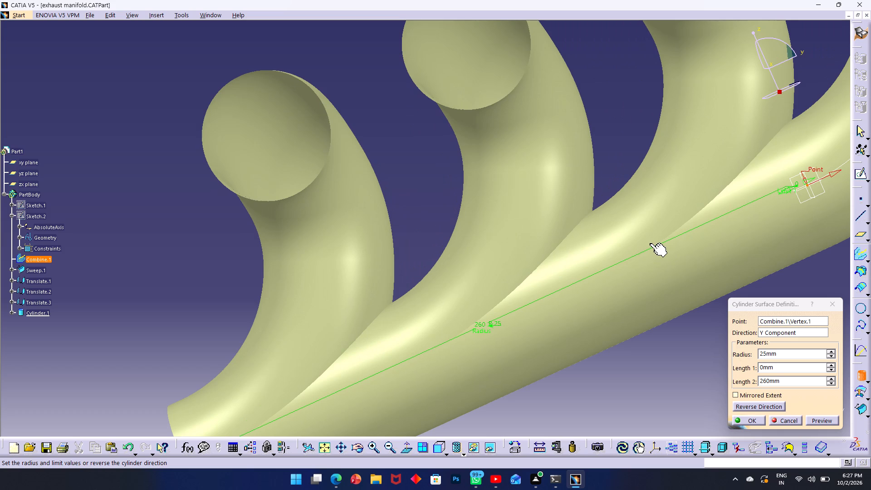
pyautogui.keyDown('ctrl'); pyautogui.moveTo(650, 243); pyautogui.dragTo(667, 292, button='middle'); pyautogui.keyUp('ctrl')
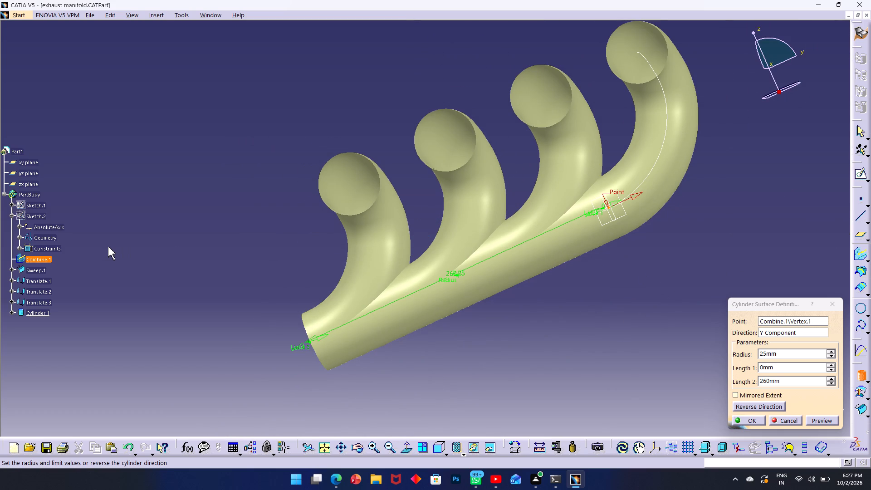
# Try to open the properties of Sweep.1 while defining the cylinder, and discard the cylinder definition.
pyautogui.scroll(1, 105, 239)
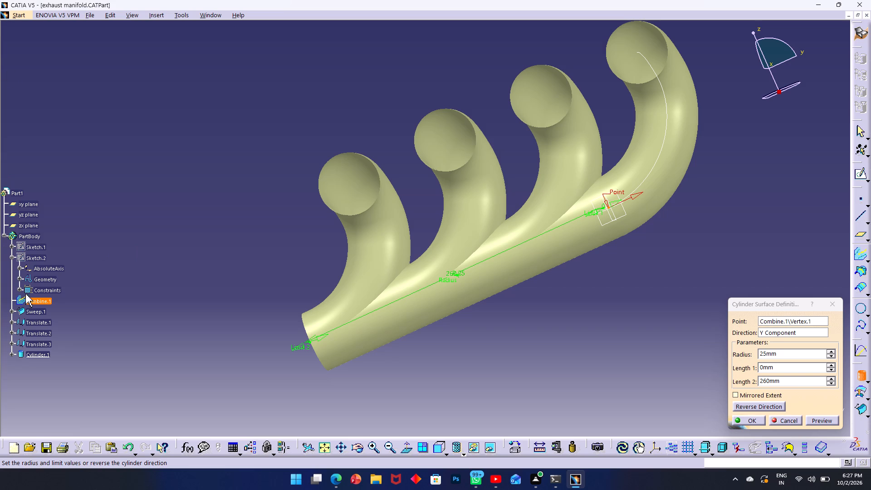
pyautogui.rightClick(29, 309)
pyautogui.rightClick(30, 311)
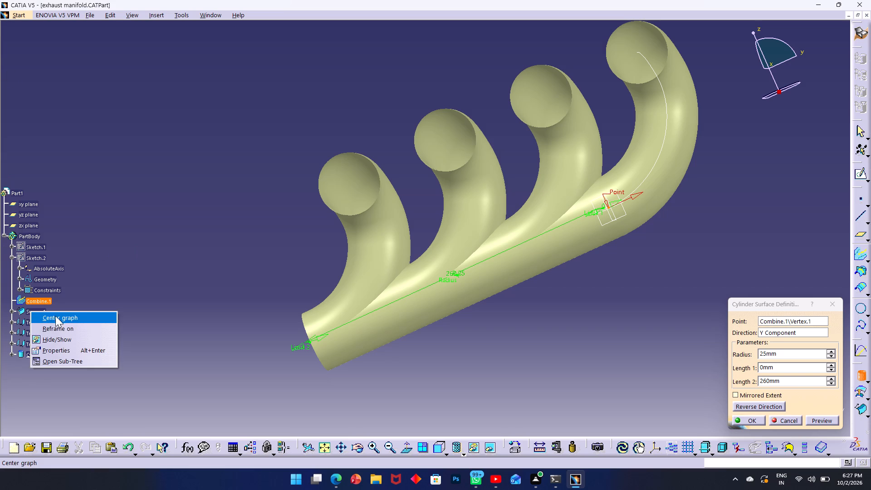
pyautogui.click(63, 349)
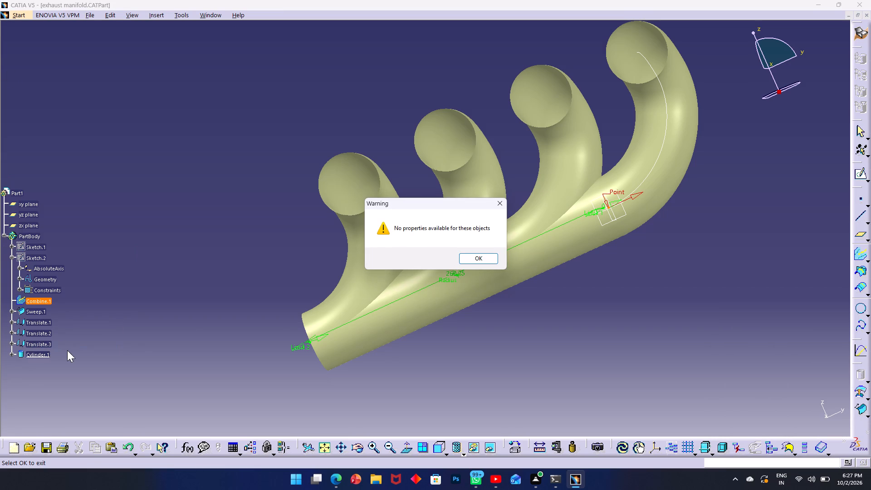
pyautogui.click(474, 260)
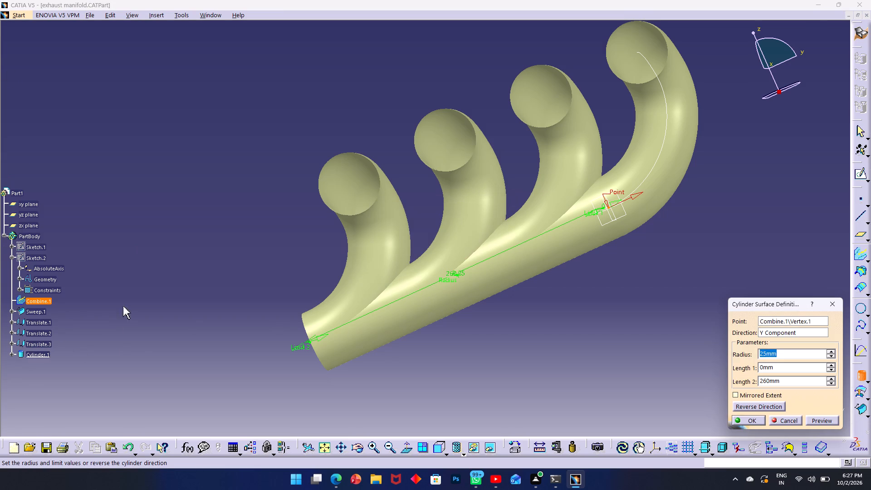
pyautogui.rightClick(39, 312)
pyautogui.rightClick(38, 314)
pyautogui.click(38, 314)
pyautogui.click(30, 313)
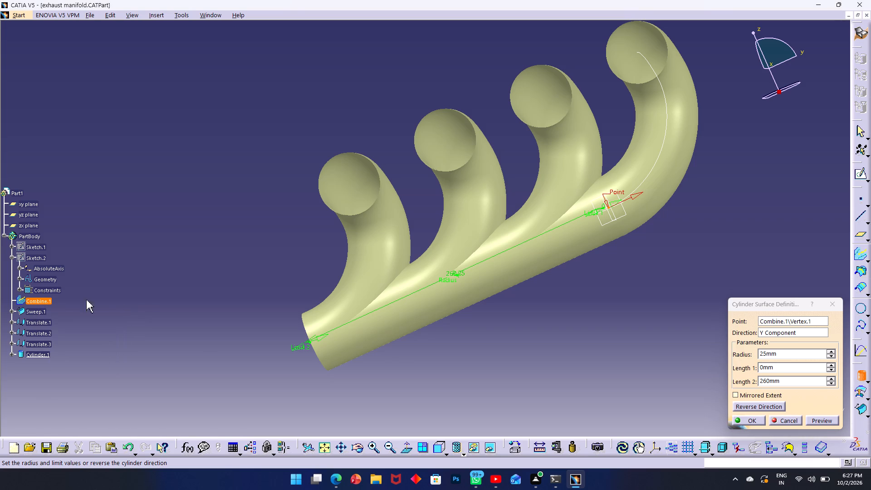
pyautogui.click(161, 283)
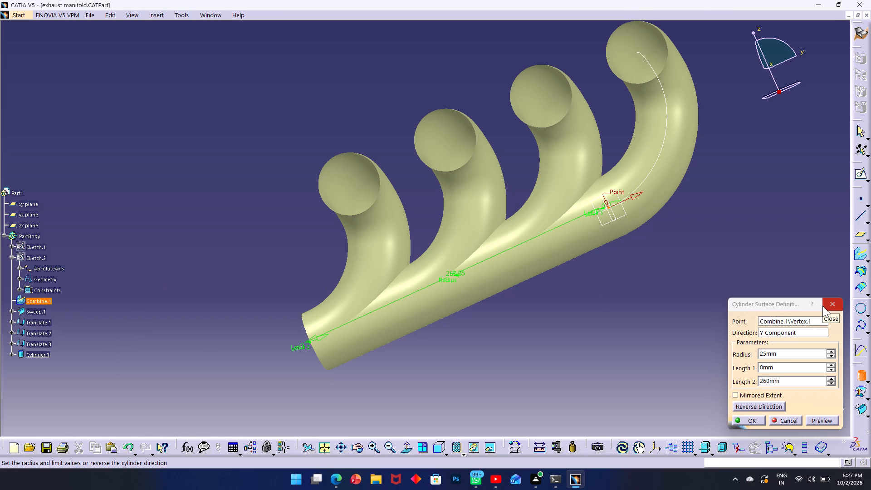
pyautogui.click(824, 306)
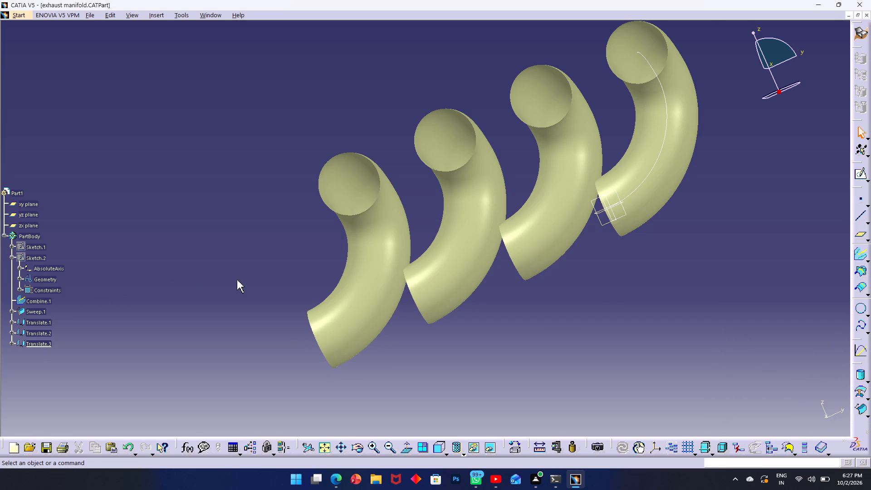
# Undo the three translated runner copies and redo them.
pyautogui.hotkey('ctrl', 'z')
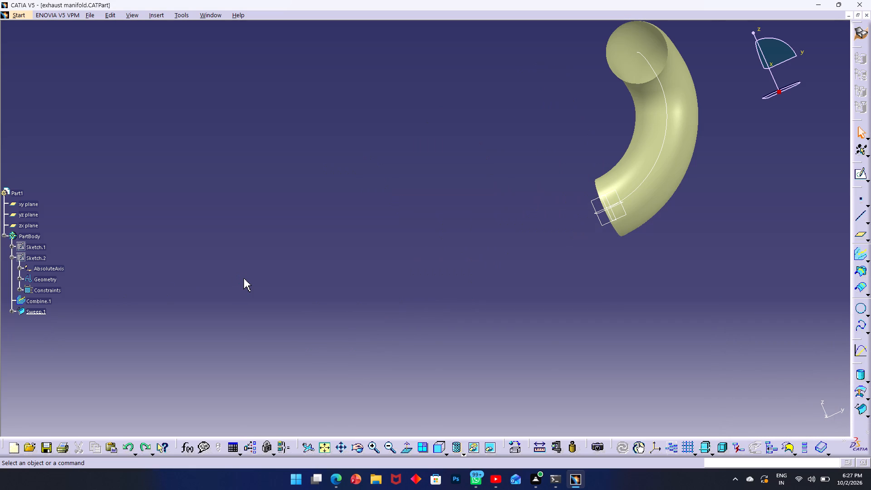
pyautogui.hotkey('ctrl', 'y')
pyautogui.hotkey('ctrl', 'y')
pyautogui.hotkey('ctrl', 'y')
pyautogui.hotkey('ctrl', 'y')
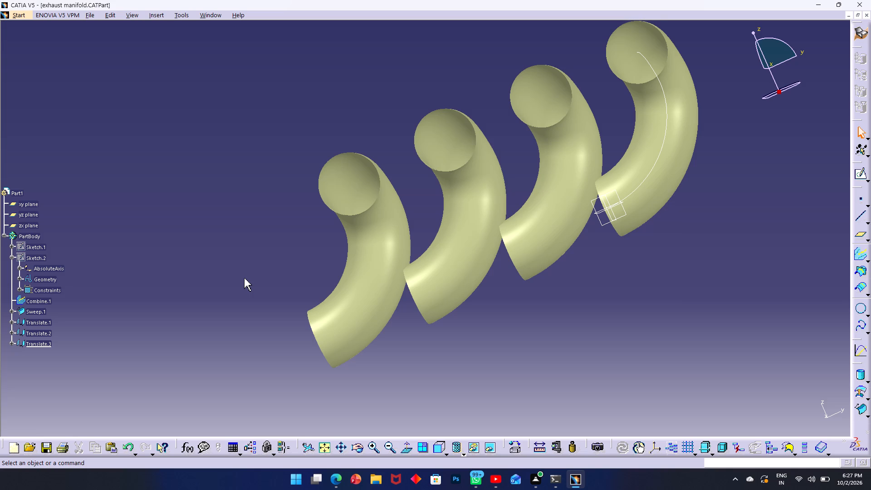
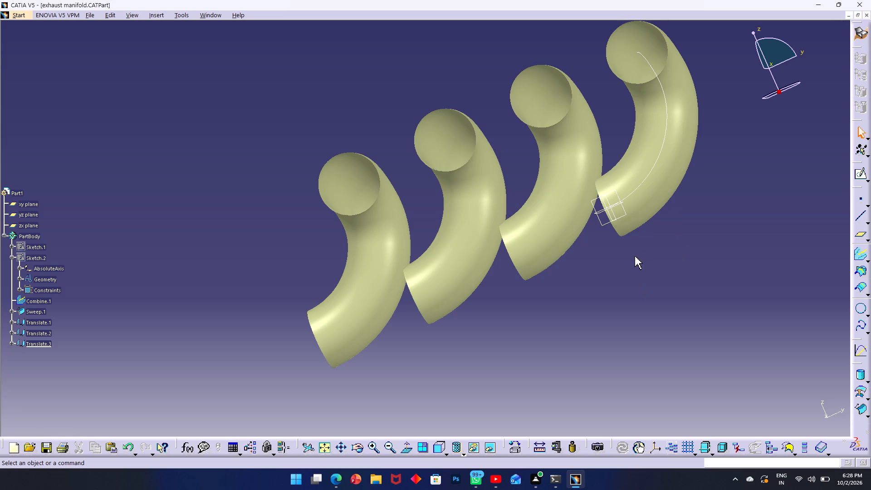
# Create a cylinder surface at the lower end vertex of Combine.1 along the Y Component, with radius 25 mm, Length 1 0 mm and Length 2 260 mm.
pyautogui.moveTo(664, 254); pyautogui.dragTo(669, 249, button='middle')
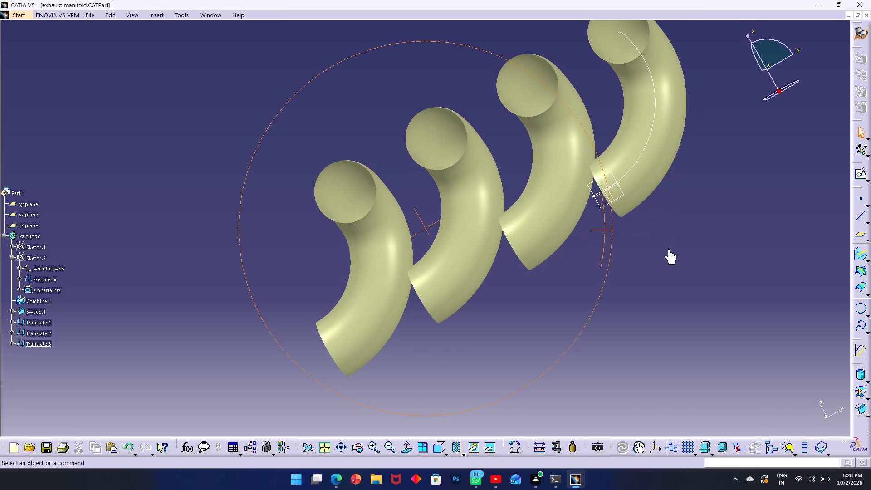
pyautogui.moveTo(669, 249); pyautogui.dragTo(639, 307, button='middle')
pyautogui.keyDown('ctrl'); pyautogui.moveTo(597, 228); pyautogui.dragTo(604, 186, button='middle'); pyautogui.keyUp('ctrl')
pyautogui.moveTo(607, 189); pyautogui.dragTo(397, 200, button='middle')
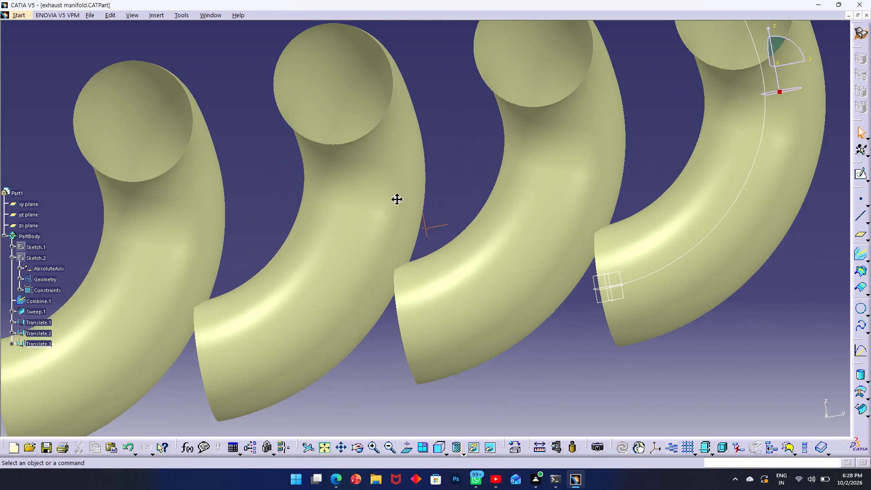
pyautogui.moveTo(397, 200); pyautogui.dragTo(395, 200, button='middle')
pyautogui.moveTo(512, 233); pyautogui.dragTo(575, 234, button='middle')
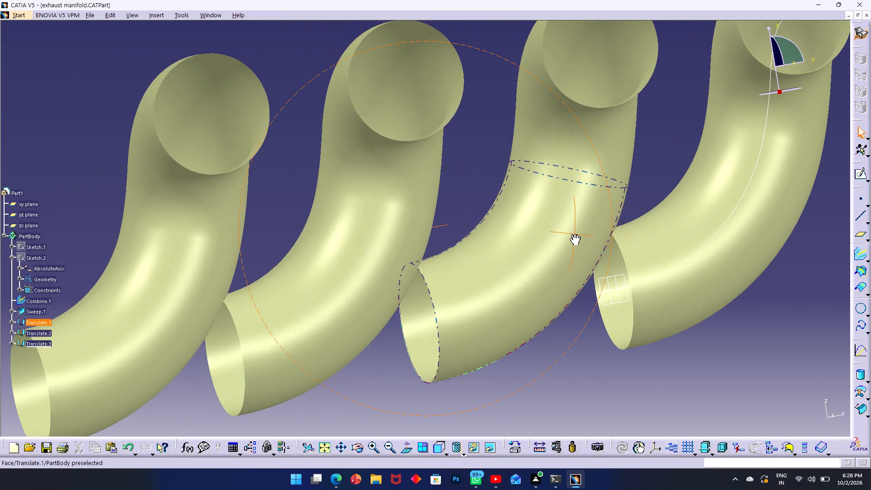
pyautogui.moveTo(575, 234); pyautogui.dragTo(554, 236, button='middle')
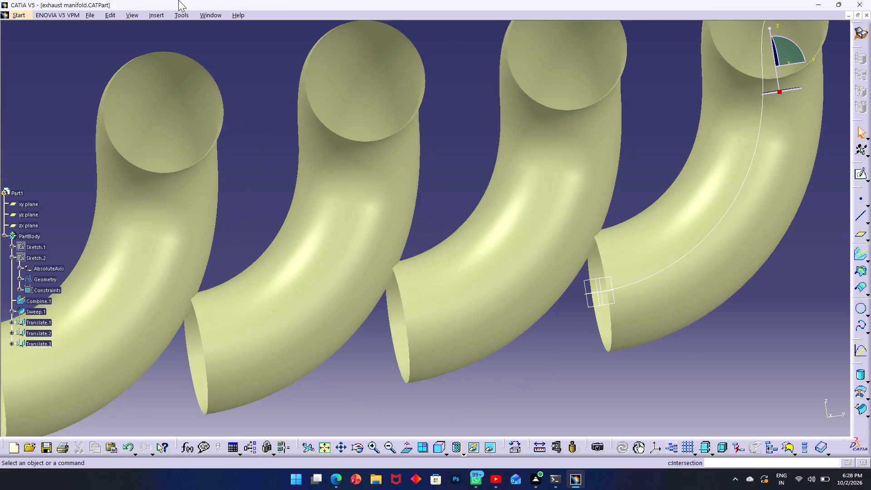
pyautogui.click(158, 18)
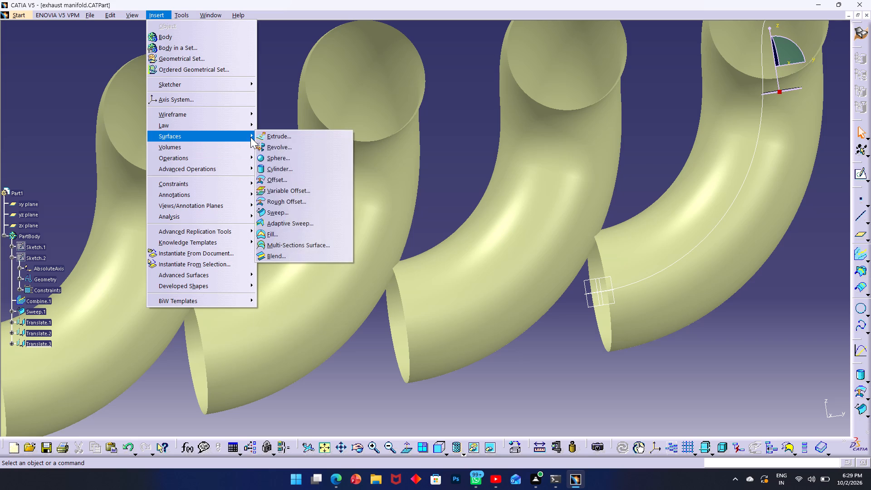
pyautogui.click(281, 172)
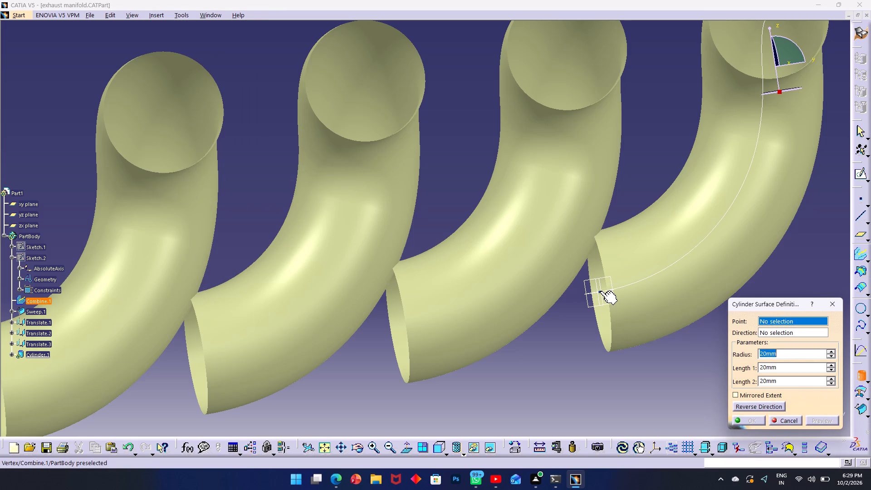
pyautogui.click(600, 291)
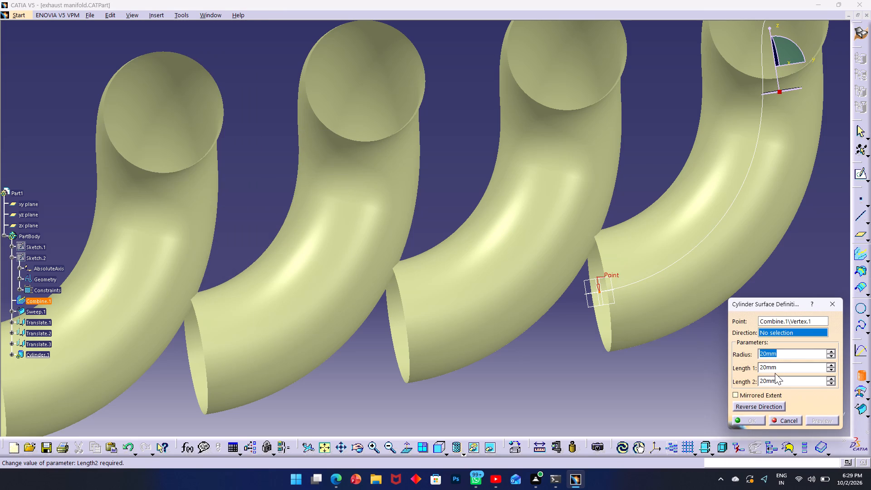
pyautogui.write('25')
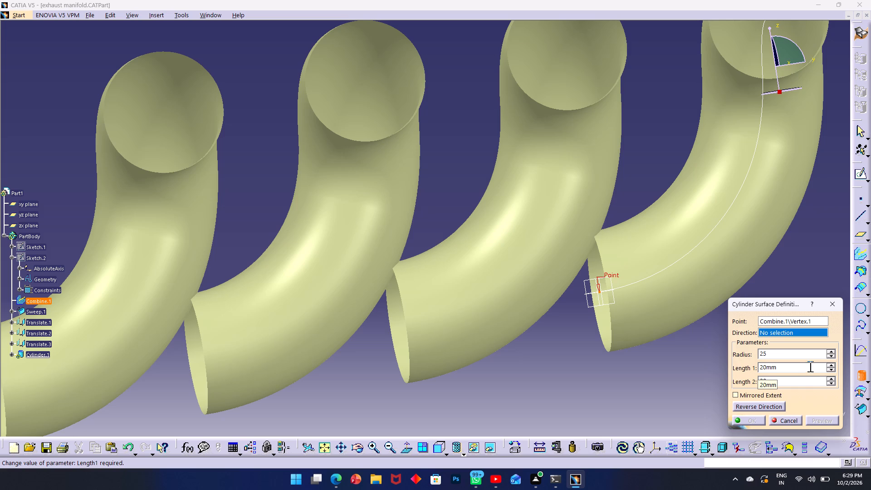
pyautogui.moveTo(805, 369); pyautogui.dragTo(767, 374)
pyautogui.click(766, 374)
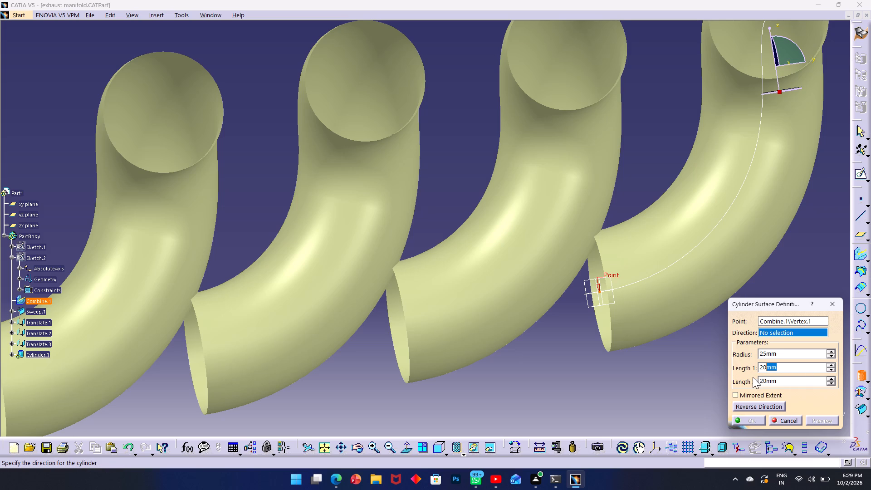
pyautogui.moveTo(783, 367); pyautogui.dragTo(741, 370)
pyautogui.press('0')
pyautogui.moveTo(789, 379); pyautogui.dragTo(739, 381)
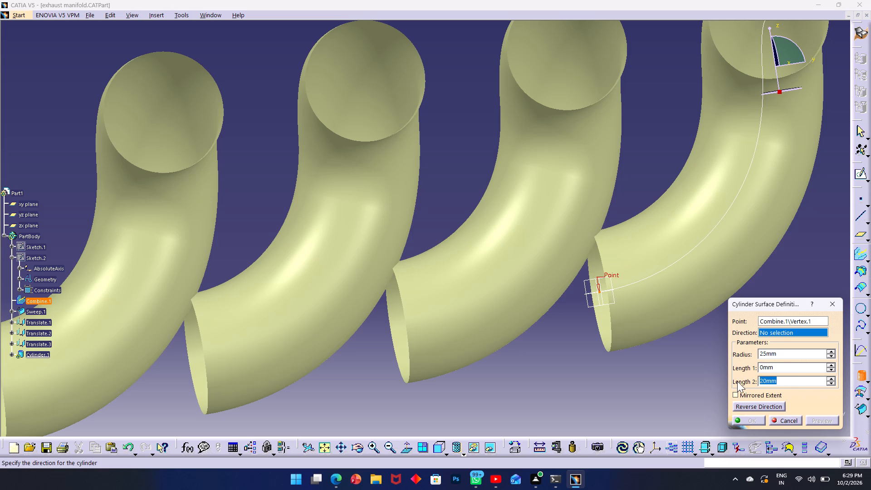
pyautogui.rightClick(793, 335)
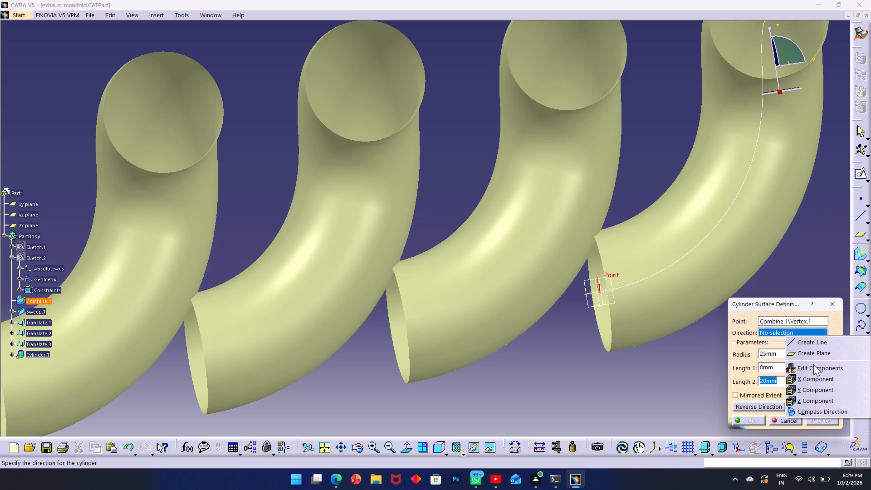
pyautogui.click(815, 389)
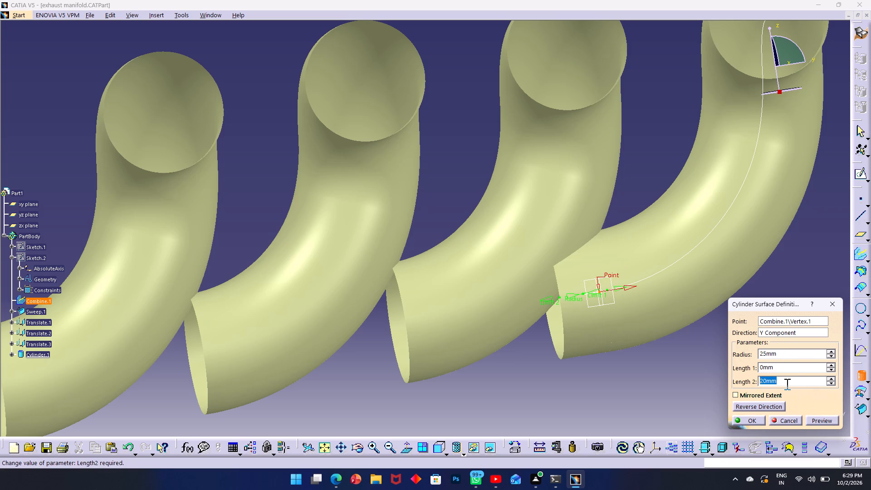
pyautogui.write('260')
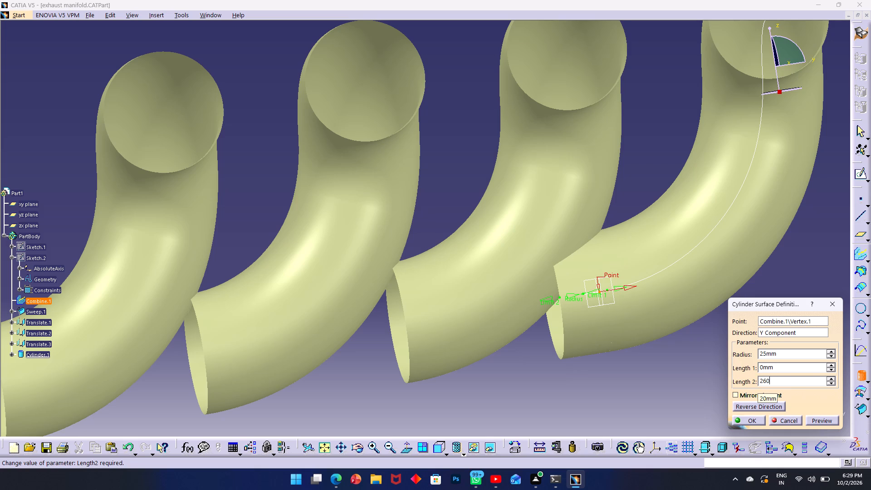
pyautogui.click(593, 359)
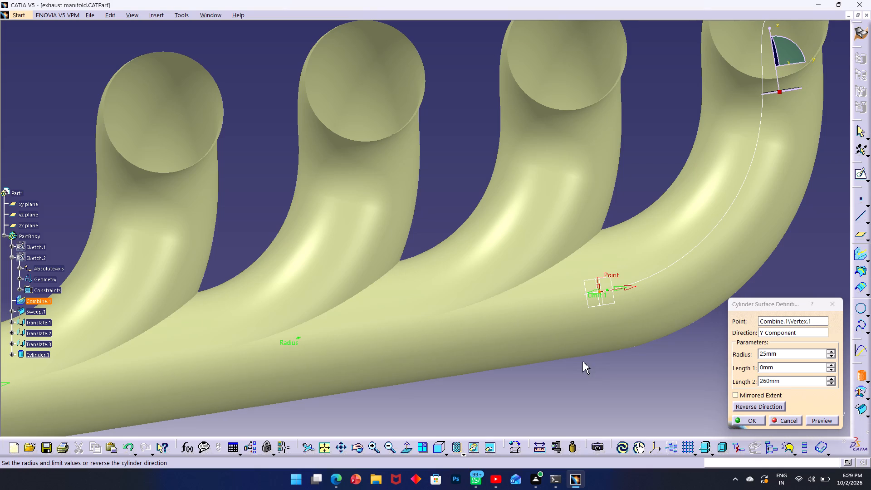
pyautogui.click(748, 422)
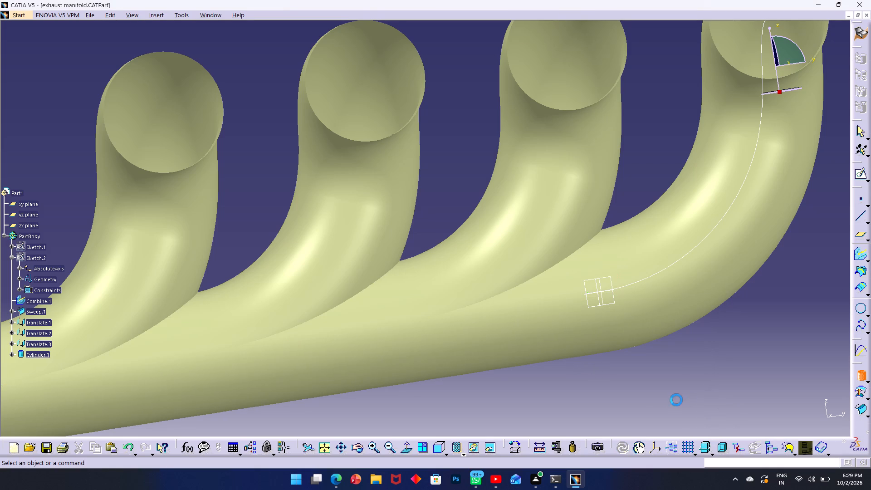
pyautogui.click(671, 402)
# Change the fill colour of the original swept runner, Sweep.1, to white in its graphic properties.
pyautogui.moveTo(388, 298); pyautogui.dragTo(658, 292, button='middle')
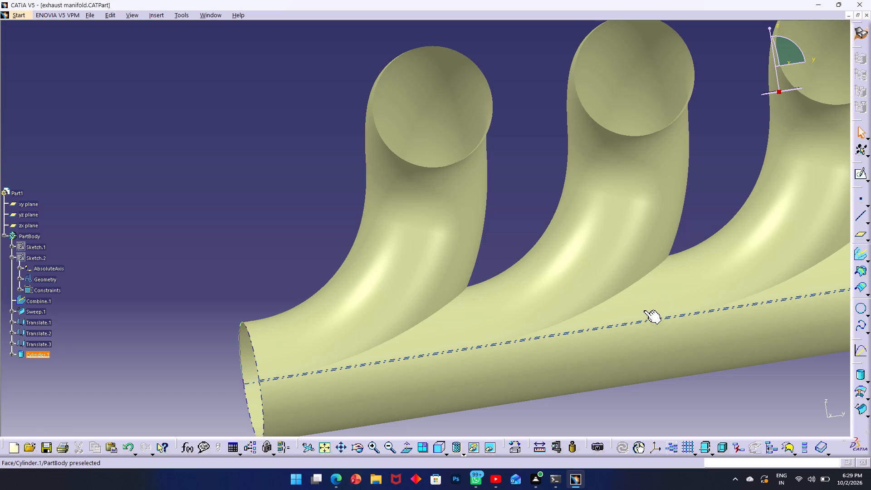
pyautogui.click(436, 450)
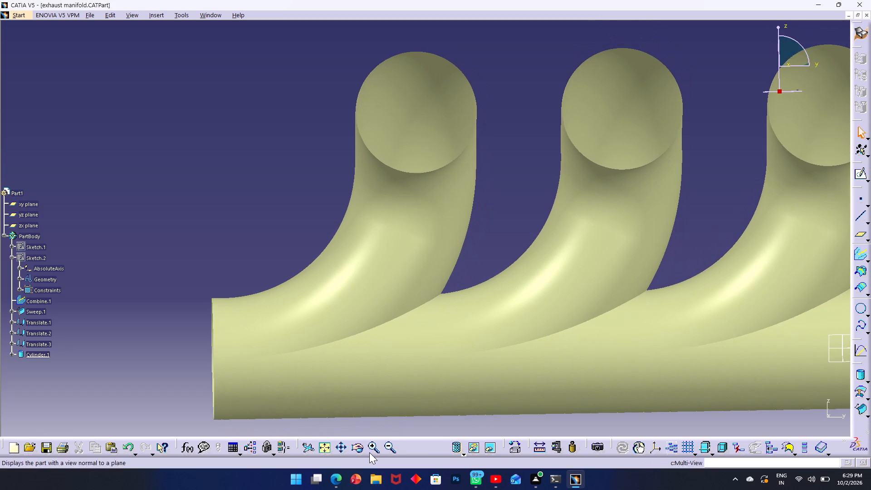
pyautogui.click(323, 442)
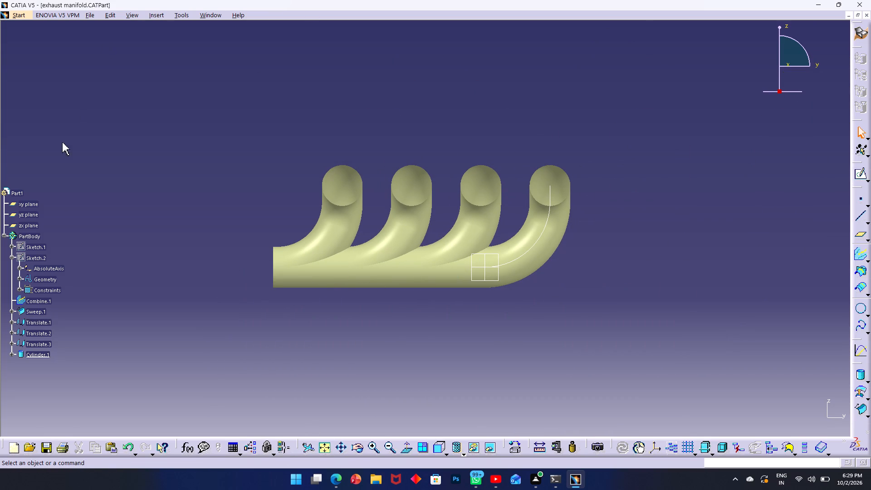
pyautogui.click(21, 312)
pyautogui.rightClick(21, 312)
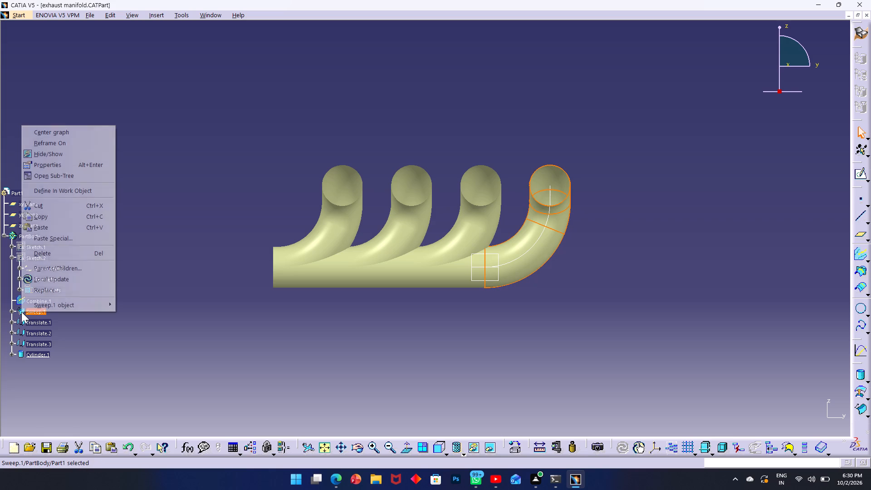
pyautogui.click(63, 167)
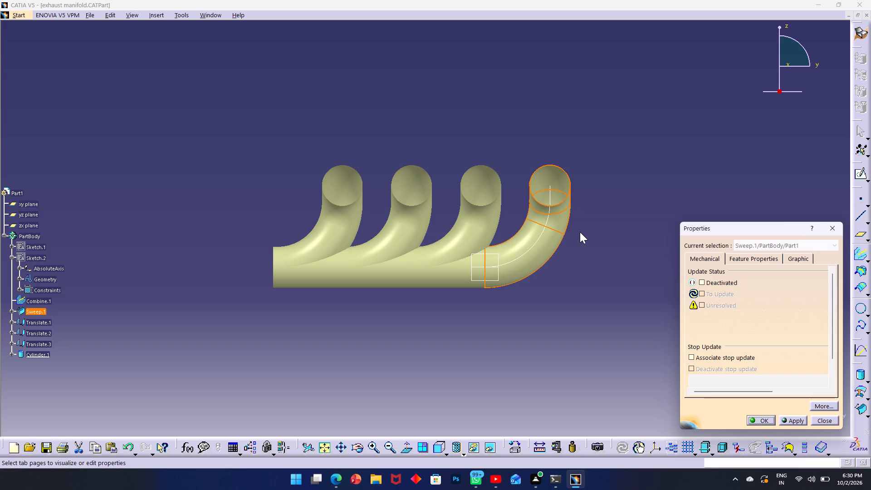
pyautogui.click(802, 256)
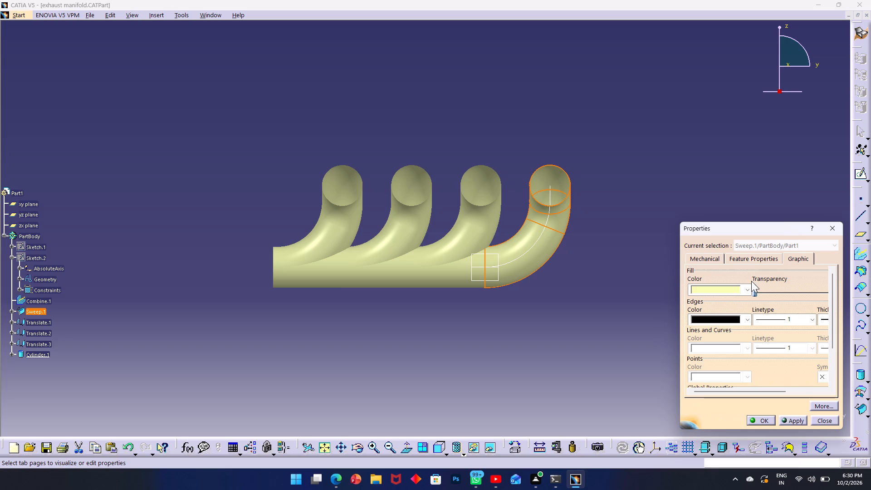
pyautogui.click(744, 292)
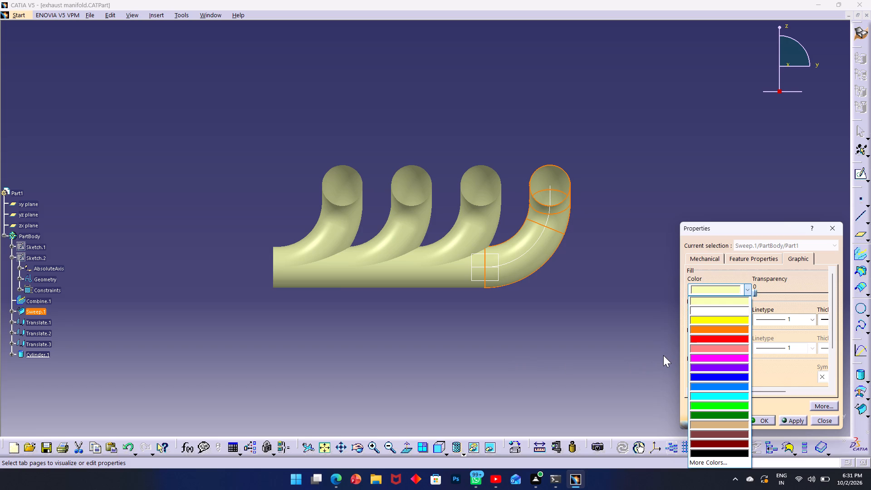
pyautogui.click(744, 292)
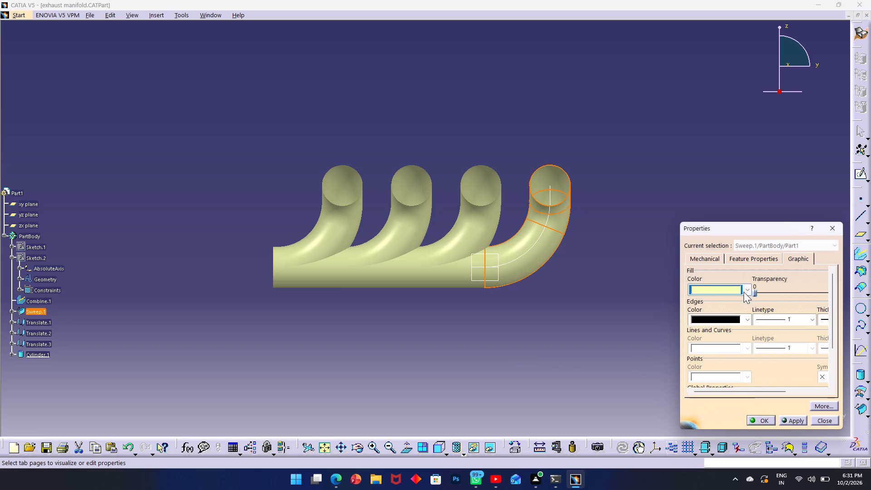
pyautogui.click(744, 292)
pyautogui.click(736, 310)
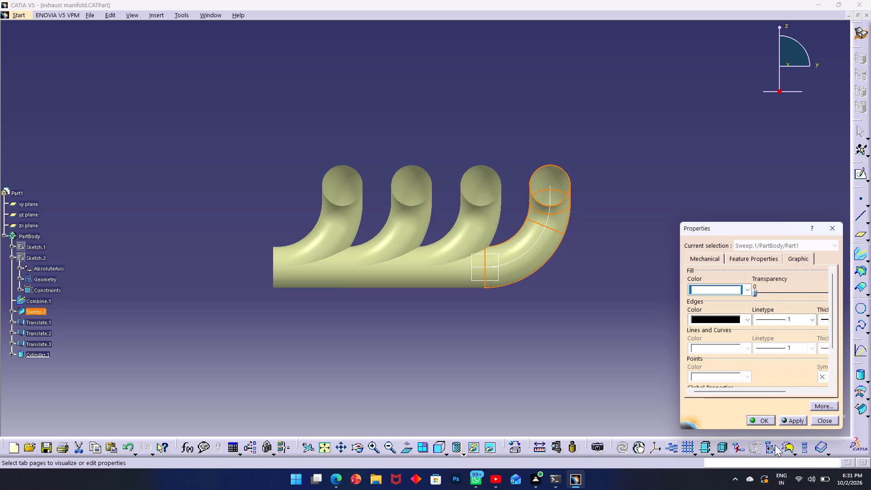
pyautogui.click(794, 424)
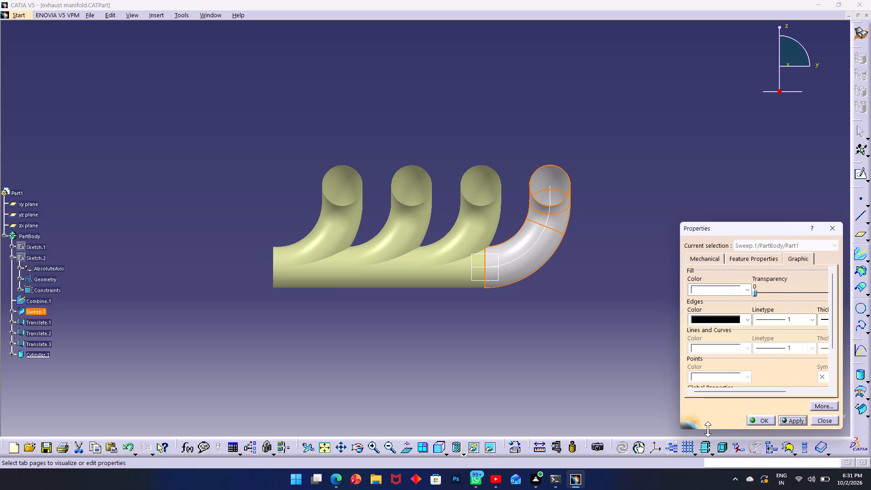
pyautogui.click(754, 420)
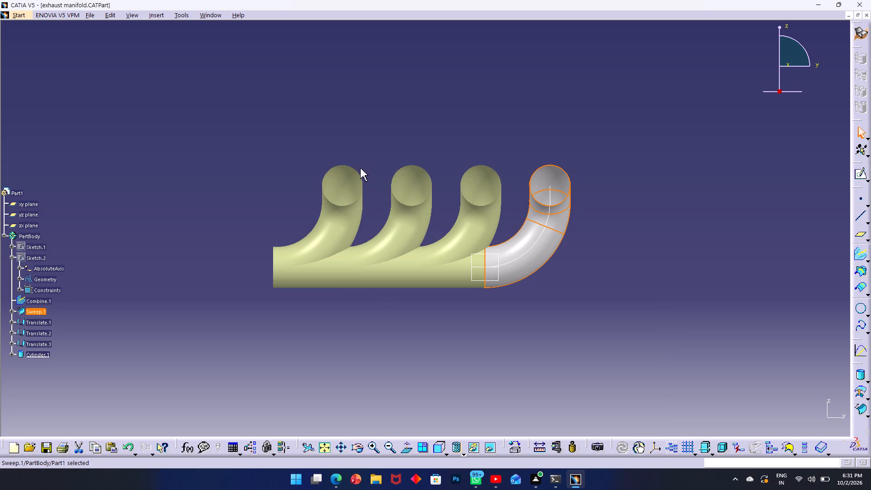
pyautogui.click(360, 168)
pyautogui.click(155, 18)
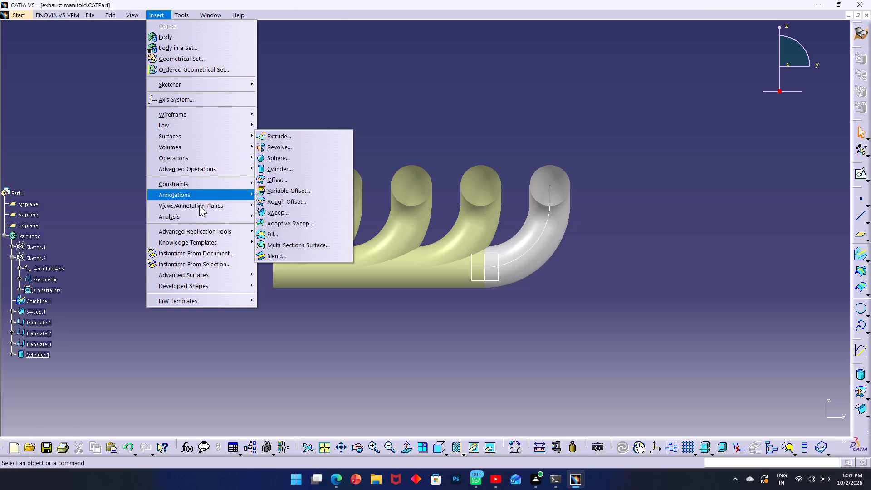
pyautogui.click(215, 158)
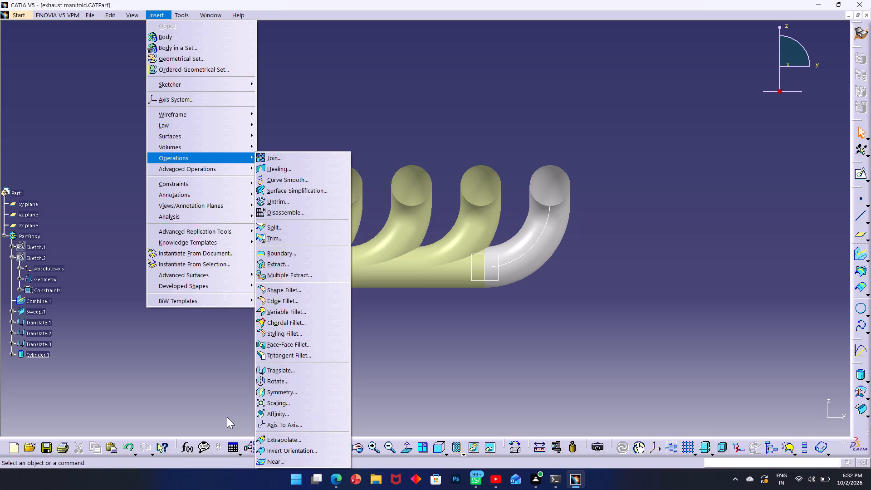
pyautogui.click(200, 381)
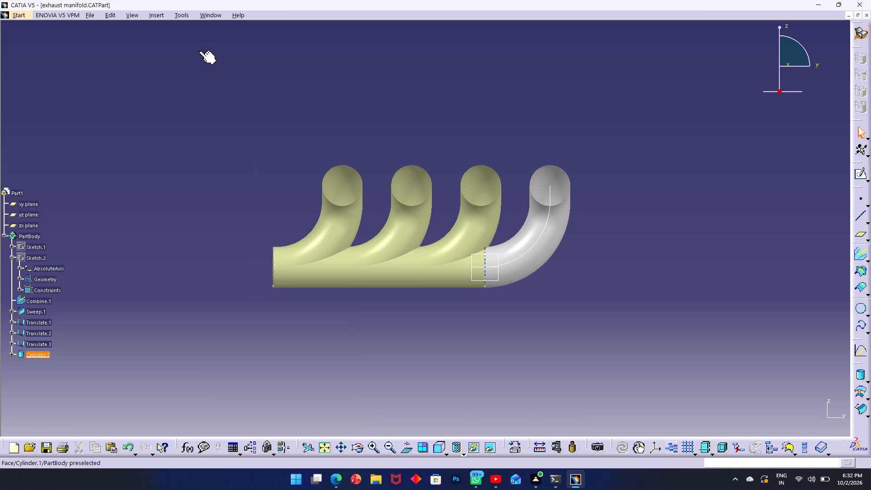
# Join the original swept runner, Sweep.1, and the collector cylinder, Cylinder.1, into a single surface.
pyautogui.click(160, 17)
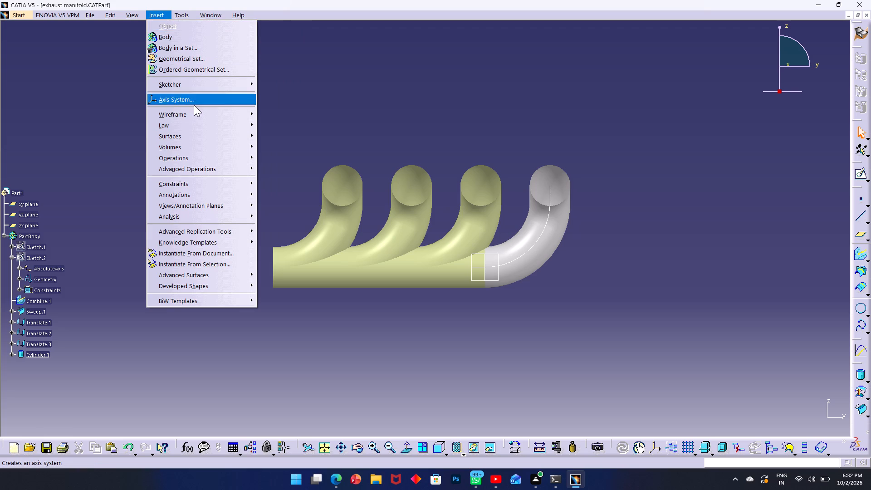
pyautogui.click(210, 153)
pyautogui.click(286, 157)
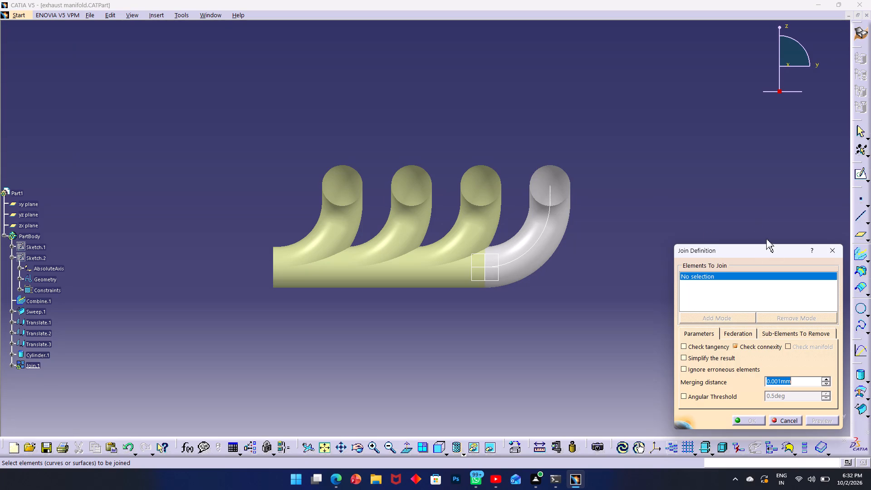
pyautogui.click(551, 236)
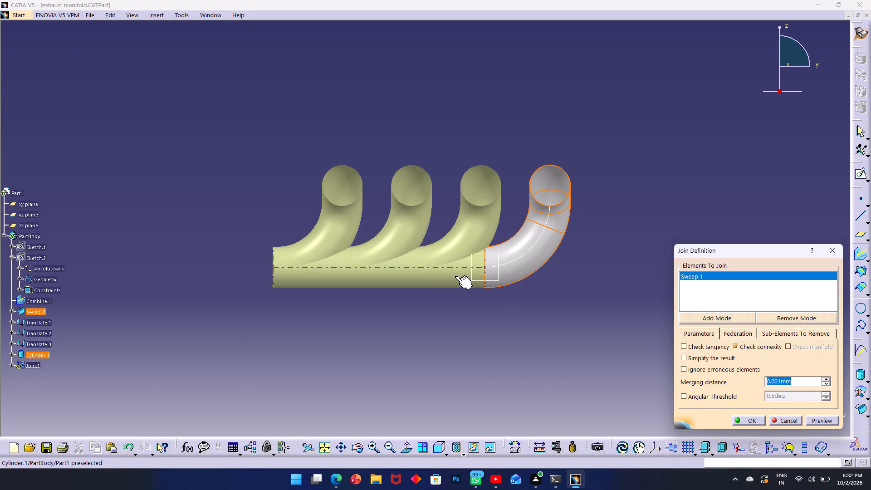
pyautogui.click(435, 281)
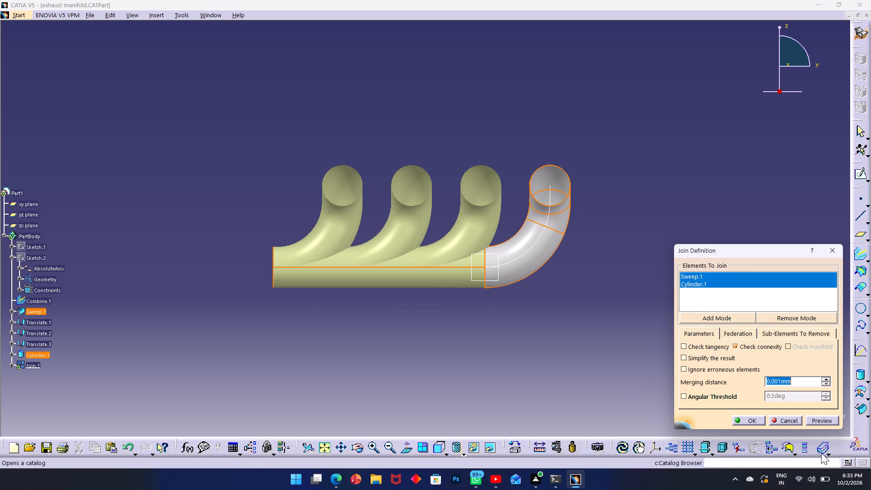
pyautogui.click(760, 422)
pyautogui.click(603, 370)
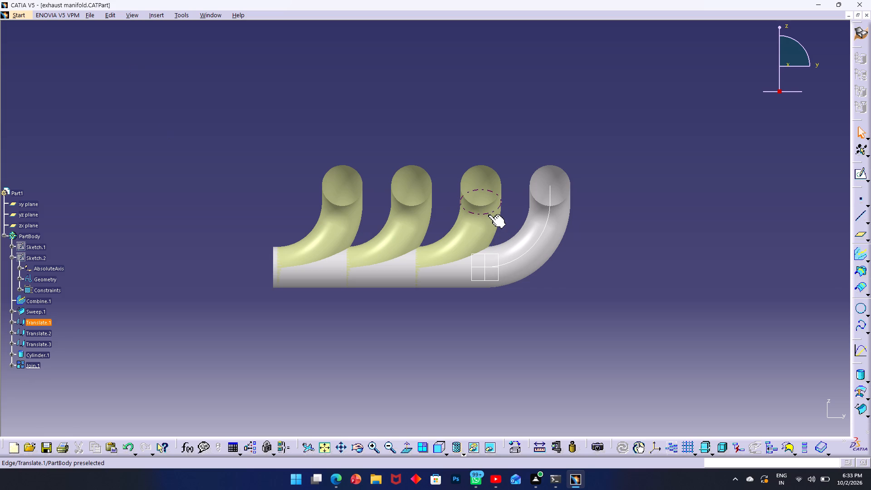
# Trim the joined runner and collector surface, Join.1, with the adjacent translated runner, Translate.1, in Standard mode.
pyautogui.moveTo(489, 215); pyautogui.dragTo(572, 229, button='middle')
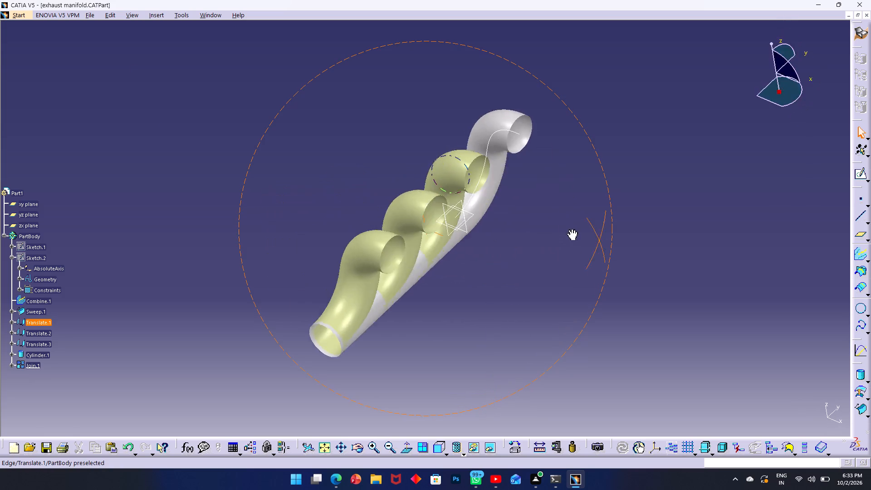
pyautogui.moveTo(572, 229); pyautogui.dragTo(301, 42, button='middle')
pyautogui.keyDown('ctrl'); pyautogui.scroll(-1, 534, 21); pyautogui.keyUp('ctrl')
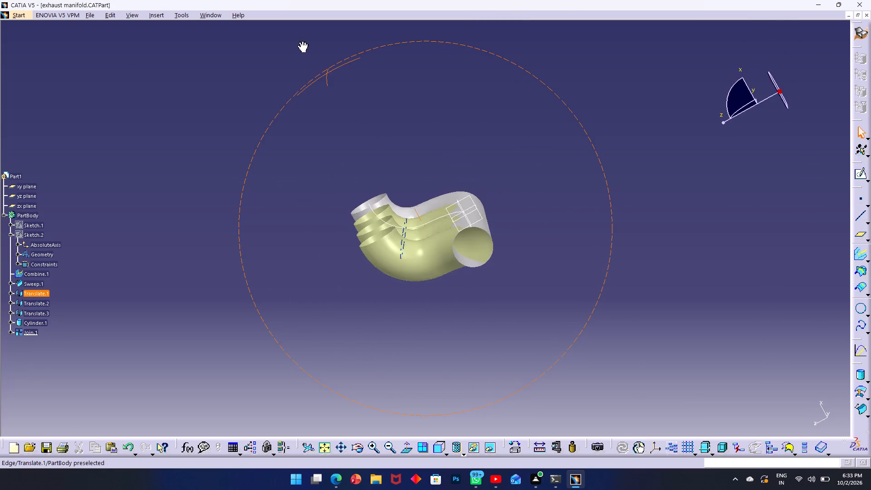
pyautogui.moveTo(301, 42); pyautogui.dragTo(437, 354, button='middle')
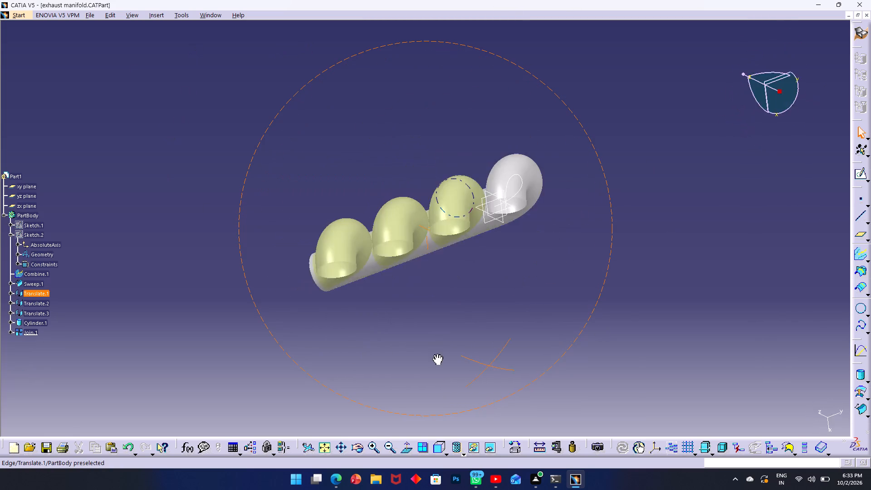
pyautogui.moveTo(437, 354); pyautogui.dragTo(474, 274, button='middle')
pyautogui.click(436, 451)
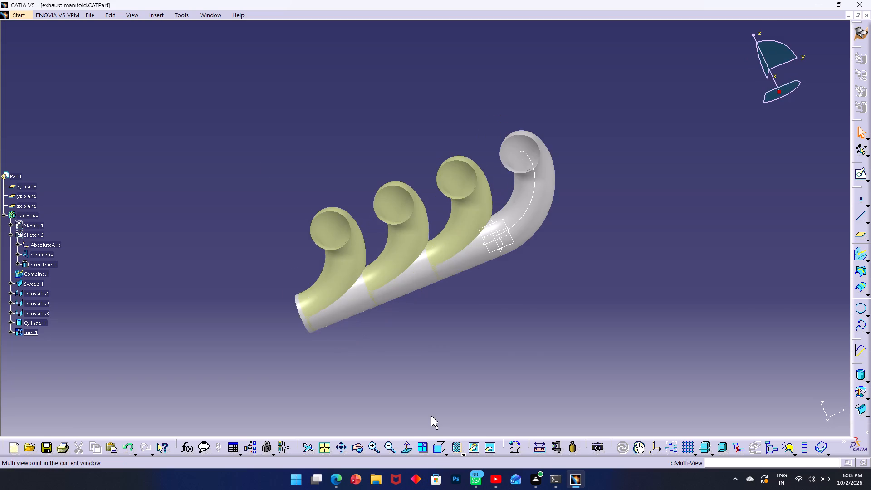
pyautogui.click(155, 15)
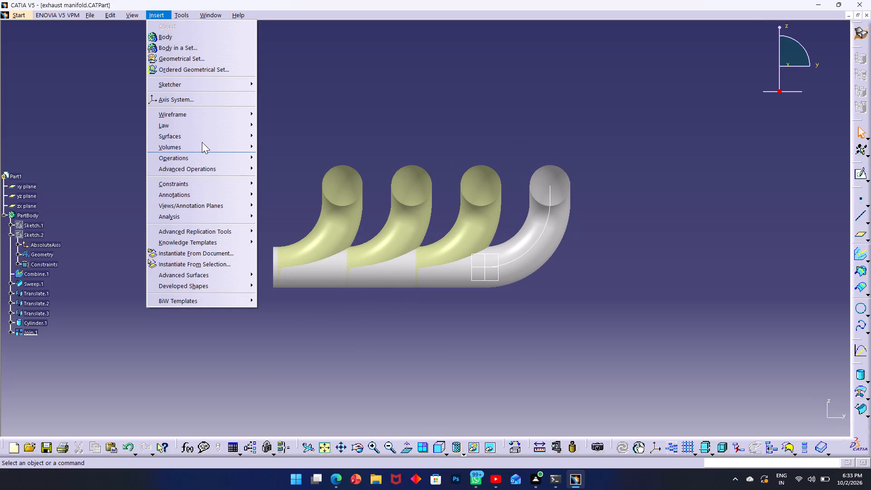
pyautogui.click(206, 160)
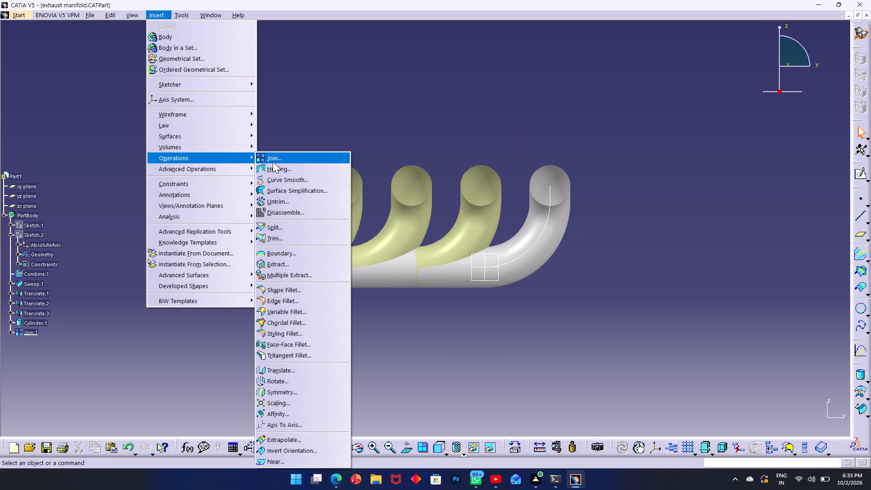
pyautogui.click(285, 236)
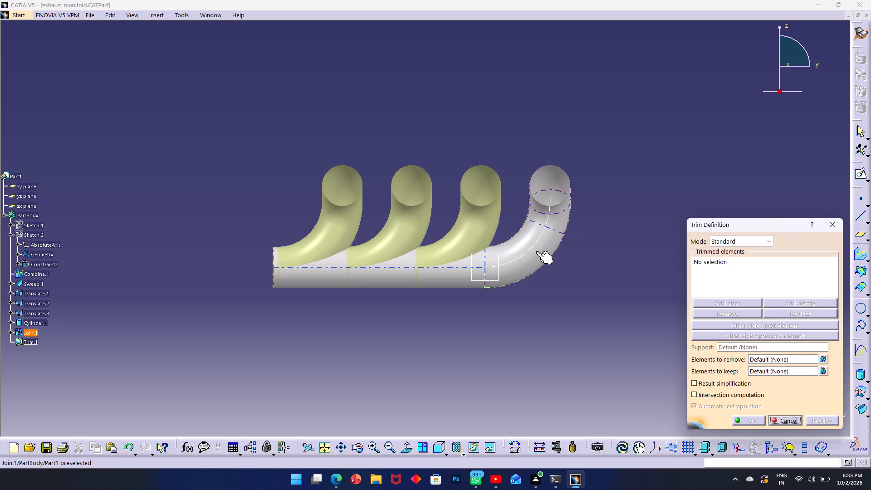
pyautogui.click(734, 274)
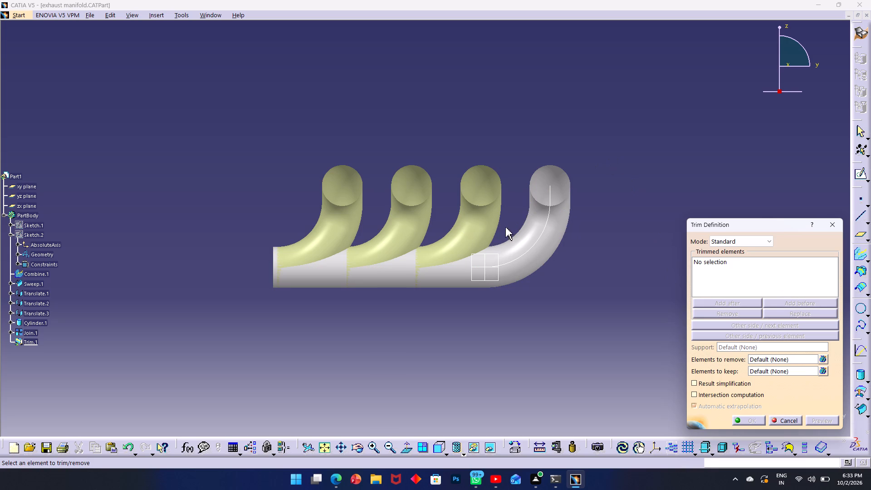
pyautogui.click(544, 251)
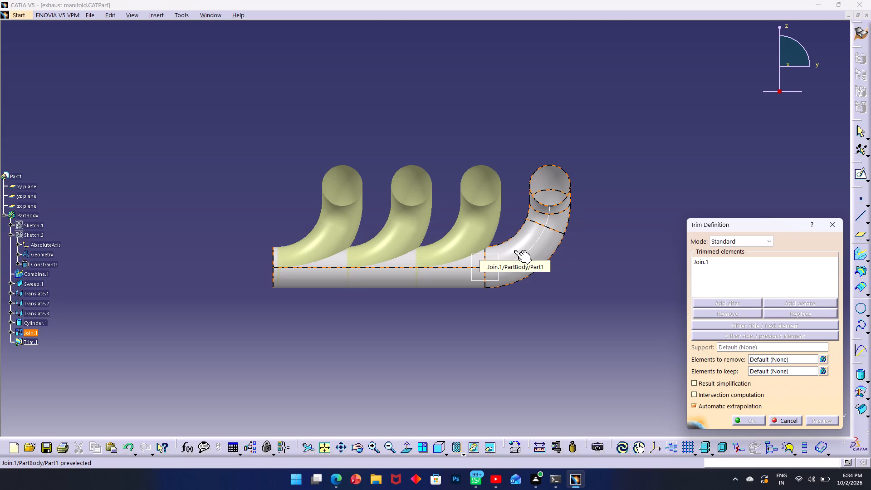
pyautogui.click(470, 234)
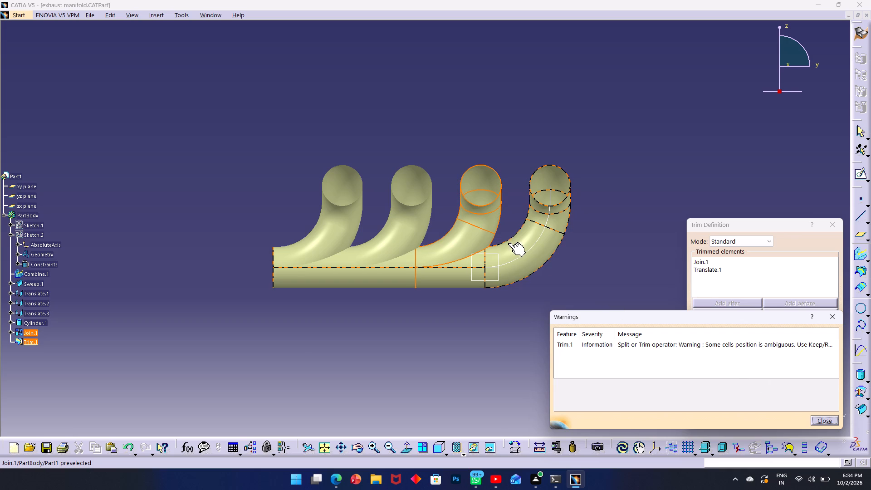
pyautogui.click(824, 421)
pyautogui.click(752, 420)
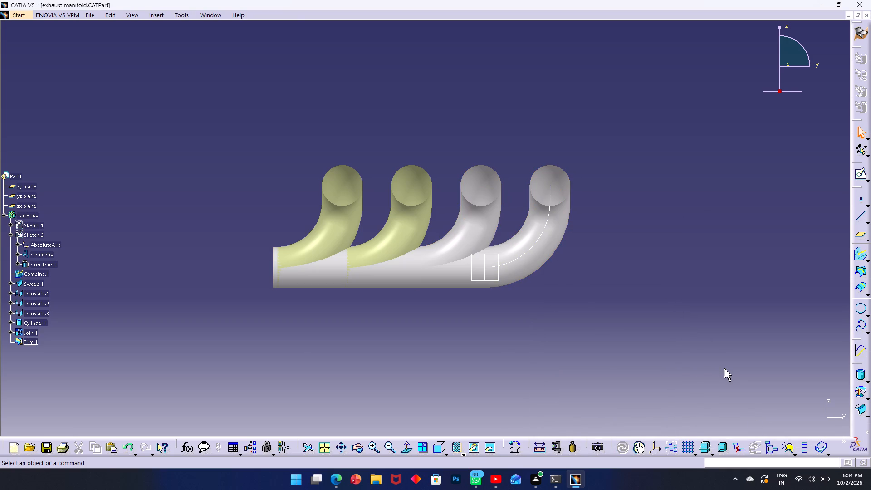
pyautogui.click(644, 259)
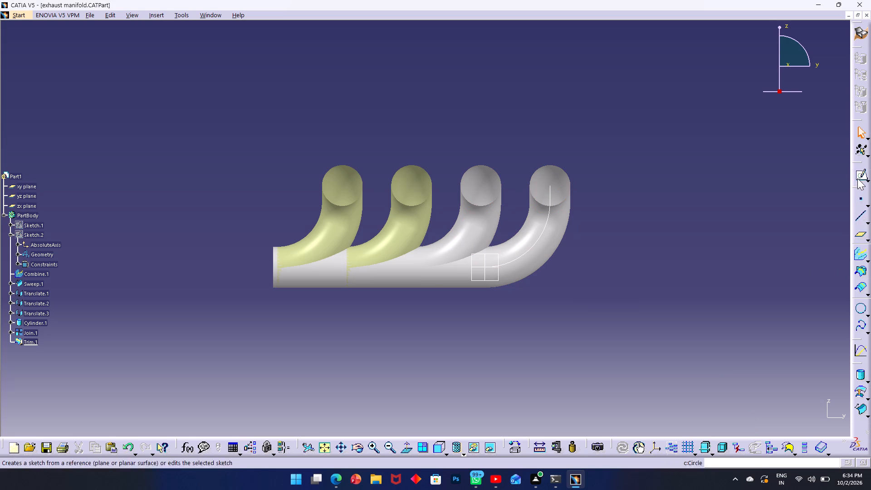
# Trim the merged surface Trim.1 with the next translated runner, Translate.2, in Standard mode.
pyautogui.click(152, 15)
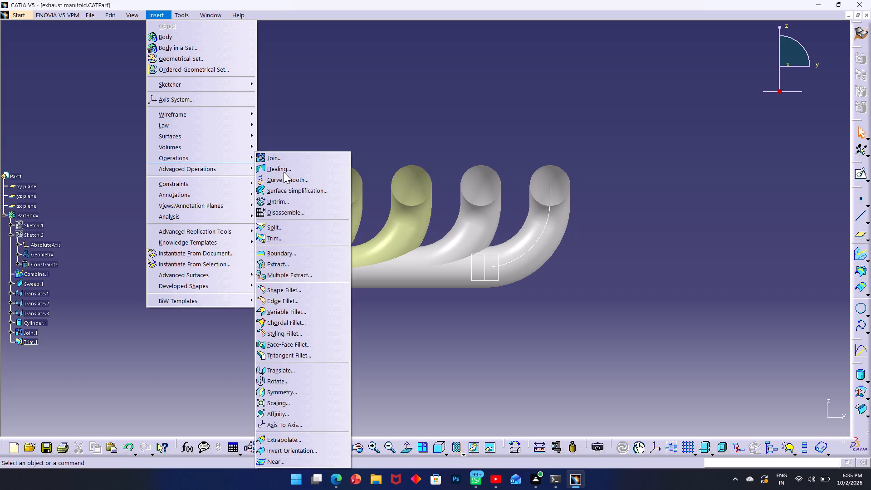
pyautogui.click(292, 234)
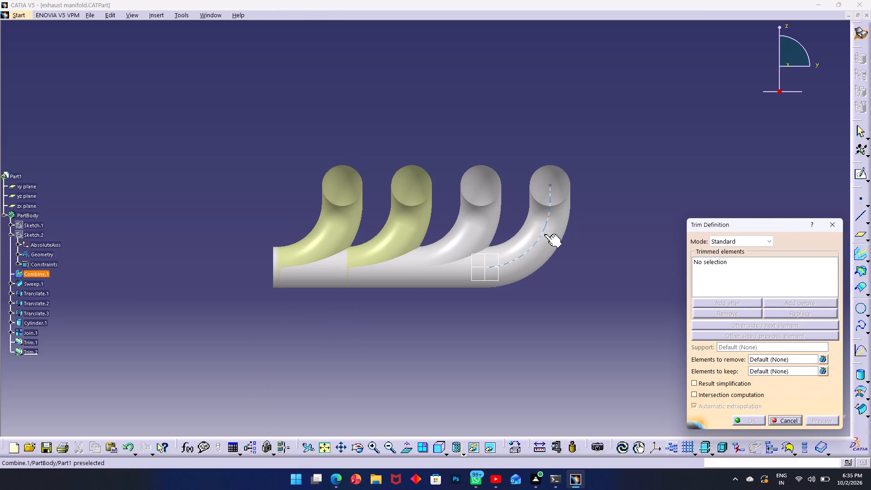
pyautogui.click(758, 279)
pyautogui.click(537, 260)
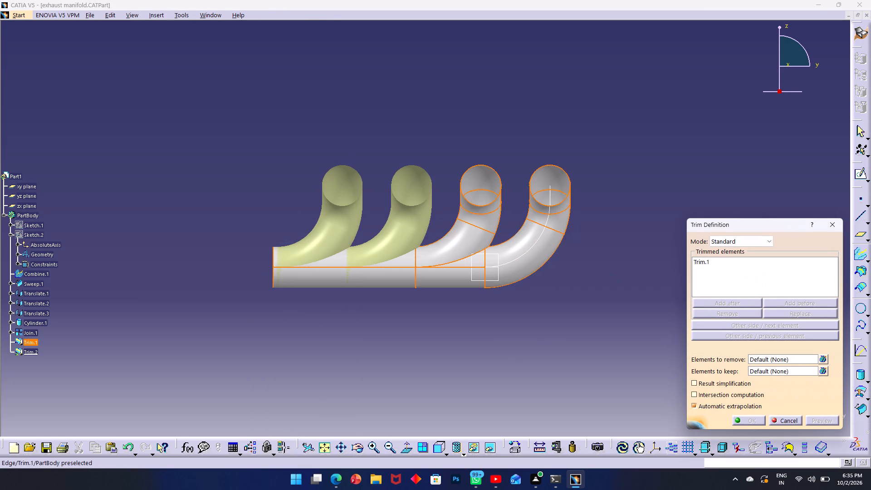
pyautogui.click(409, 236)
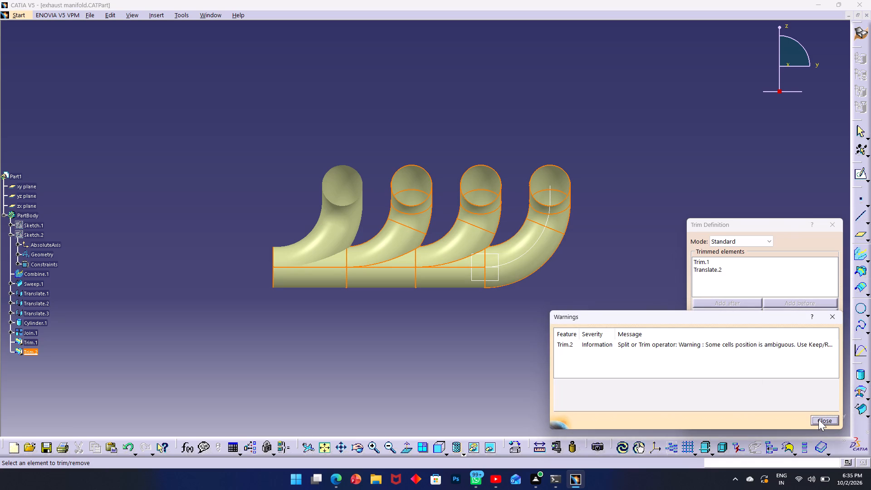
pyautogui.click(818, 419)
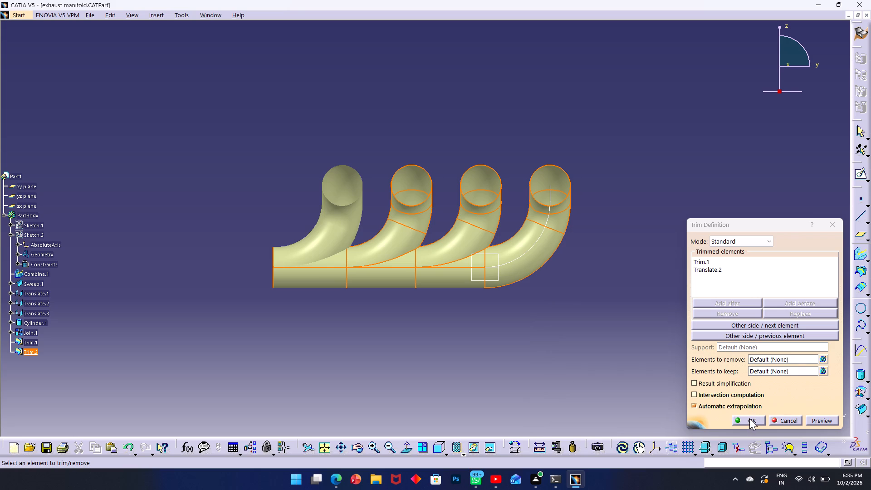
pyautogui.click(752, 420)
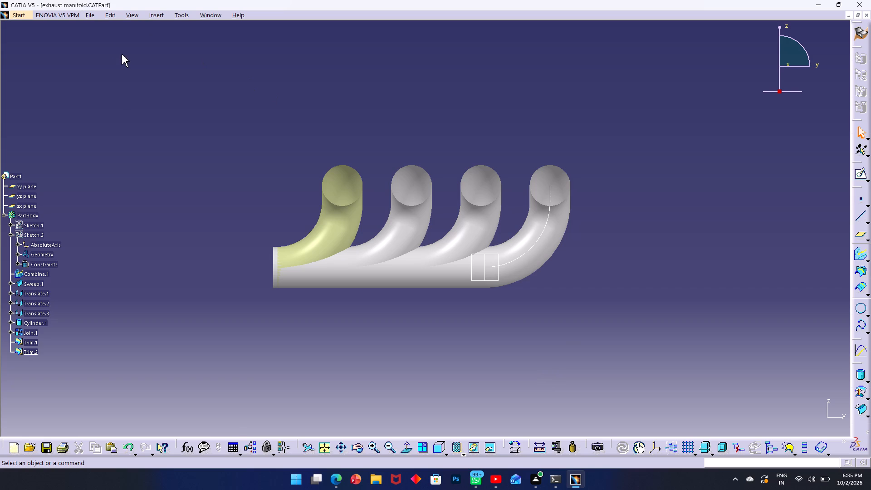
# Trim the merged surface Trim.2 with the last translated runner, Translate.3, at the collector's open end in Standard mode.
pyautogui.click(150, 18)
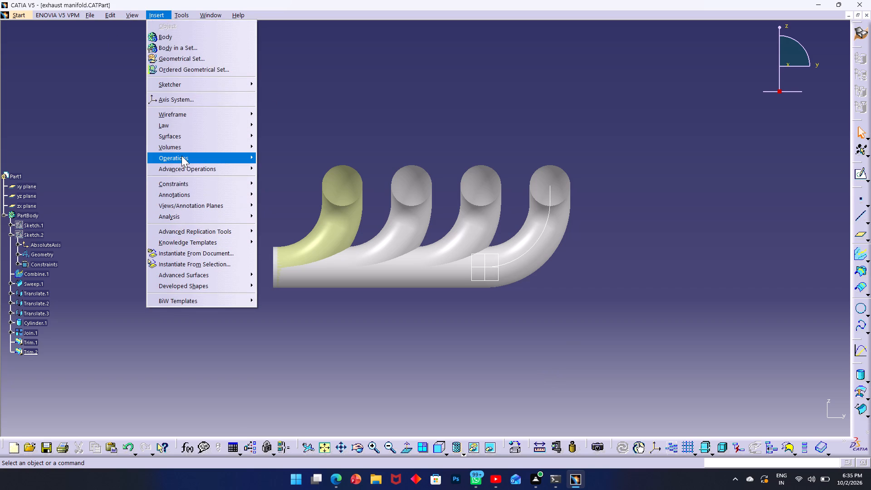
pyautogui.click(186, 158)
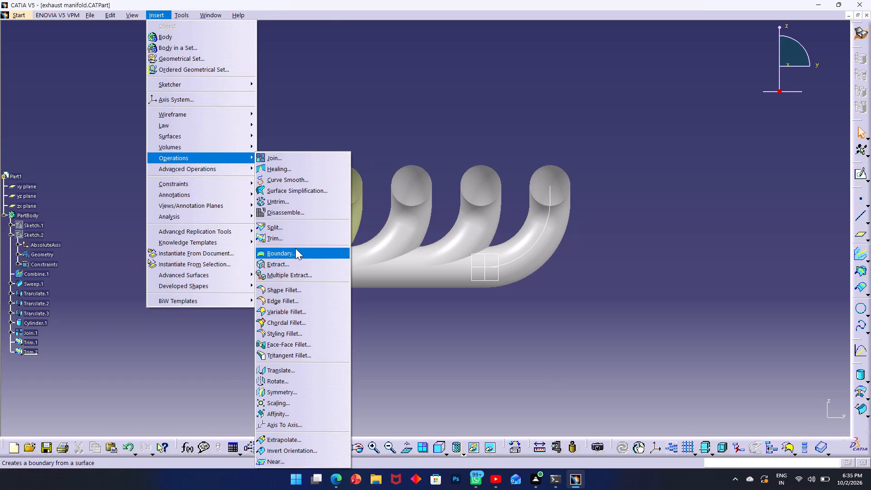
pyautogui.click(296, 233)
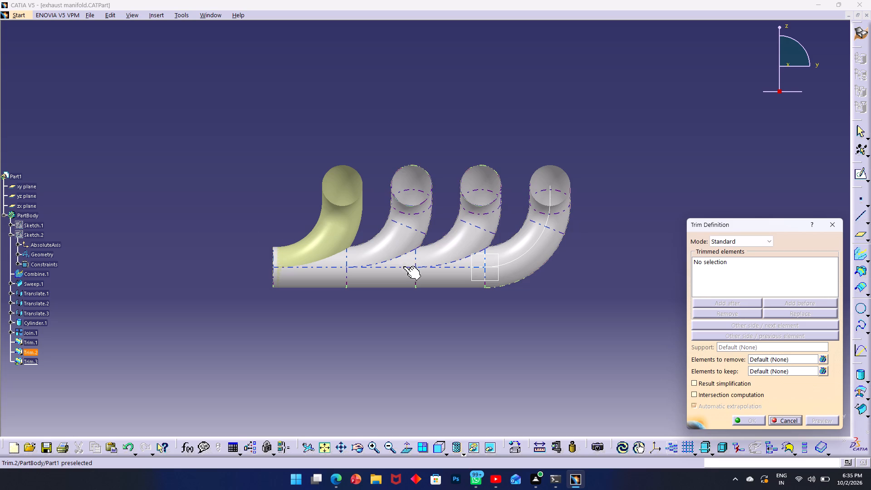
pyautogui.click(784, 291)
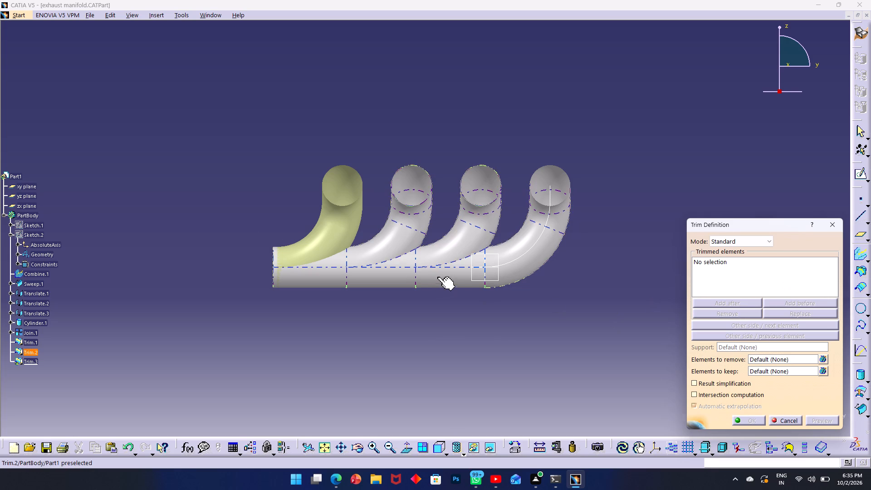
pyautogui.click(438, 277)
pyautogui.click(338, 240)
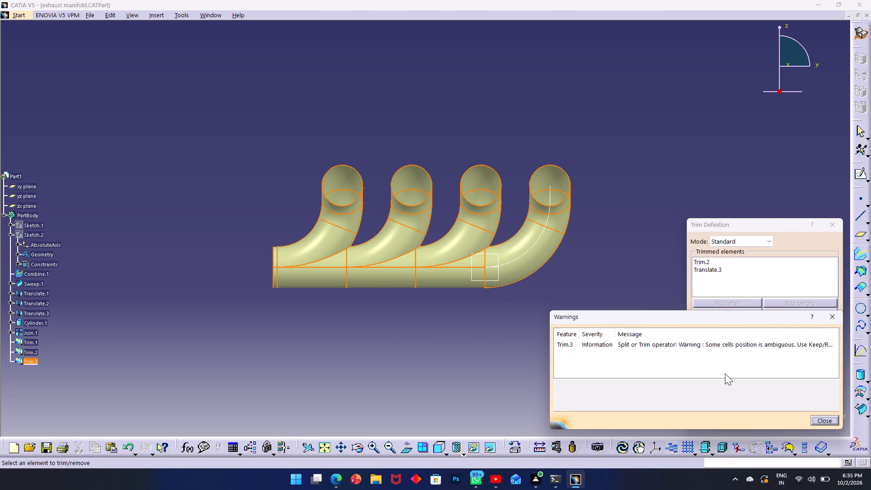
pyautogui.click(820, 418)
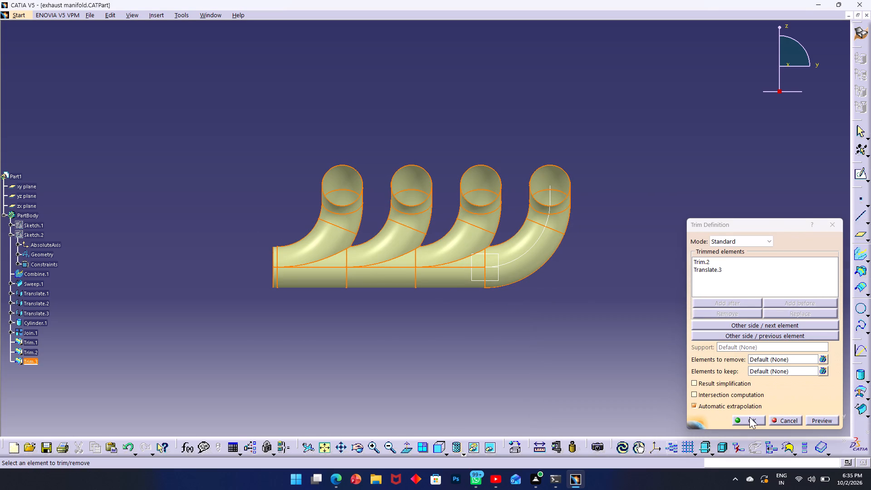
pyautogui.click(749, 419)
pyautogui.click(656, 325)
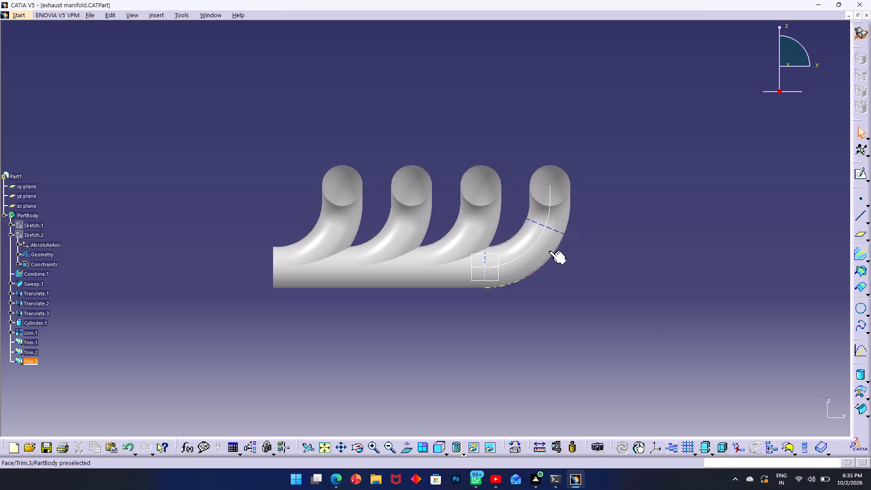
# Examine the trimmed manifold from several angles, checking the runner junctions and the inside of the collector's open end.
pyautogui.keyDown('ctrl'); pyautogui.scroll(1, 566, 212); pyautogui.keyUp('ctrl')
pyautogui.keyDown('ctrl'); pyautogui.moveTo(566, 212); pyautogui.dragTo(494, 280, button='middle'); pyautogui.keyUp('ctrl')
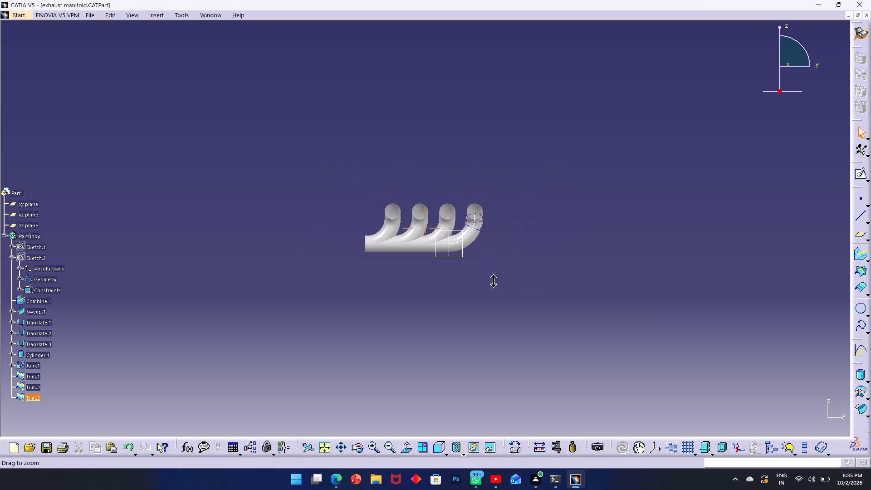
pyautogui.keyDown('ctrl'); pyautogui.moveTo(494, 280); pyautogui.dragTo(637, 149, button='middle'); pyautogui.keyUp('ctrl')
pyautogui.keyDown('ctrl'); pyautogui.moveTo(216, 202); pyautogui.dragTo(250, 212, button='middle'); pyautogui.keyUp('ctrl')
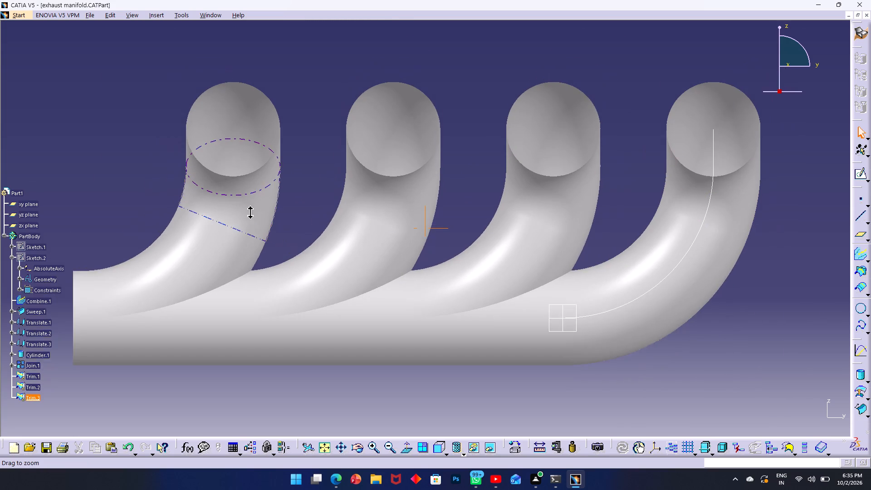
pyautogui.keyDown('ctrl'); pyautogui.moveTo(250, 212); pyautogui.dragTo(279, 206, button='middle'); pyautogui.keyUp('ctrl')
pyautogui.moveTo(219, 199); pyautogui.dragTo(291, 263, button='middle')
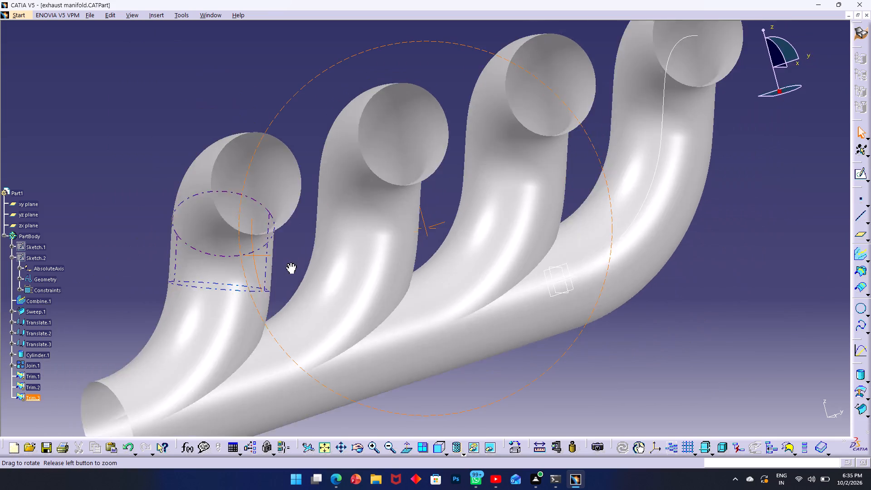
pyautogui.moveTo(291, 263); pyautogui.dragTo(442, 192, button='middle')
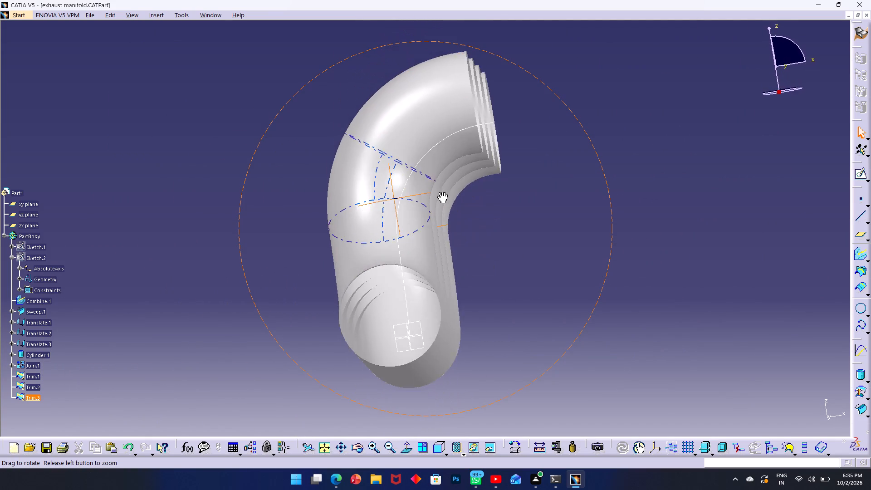
pyautogui.moveTo(442, 192); pyautogui.dragTo(435, 175, button='middle')
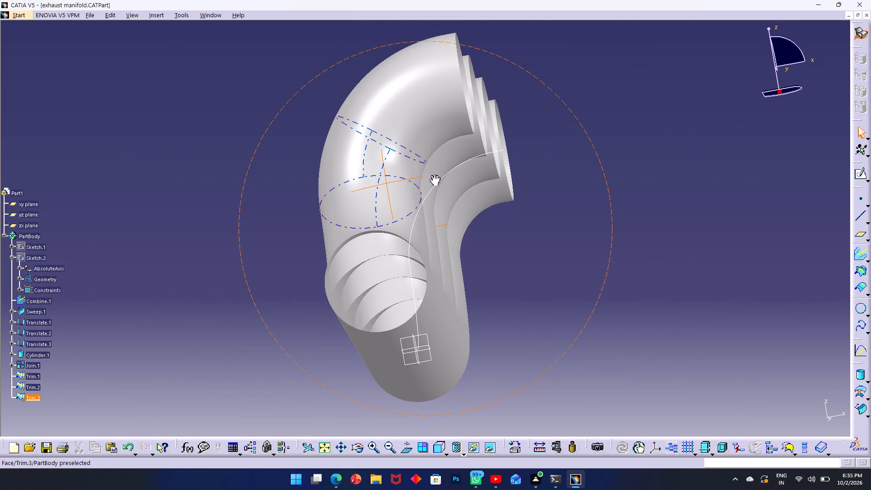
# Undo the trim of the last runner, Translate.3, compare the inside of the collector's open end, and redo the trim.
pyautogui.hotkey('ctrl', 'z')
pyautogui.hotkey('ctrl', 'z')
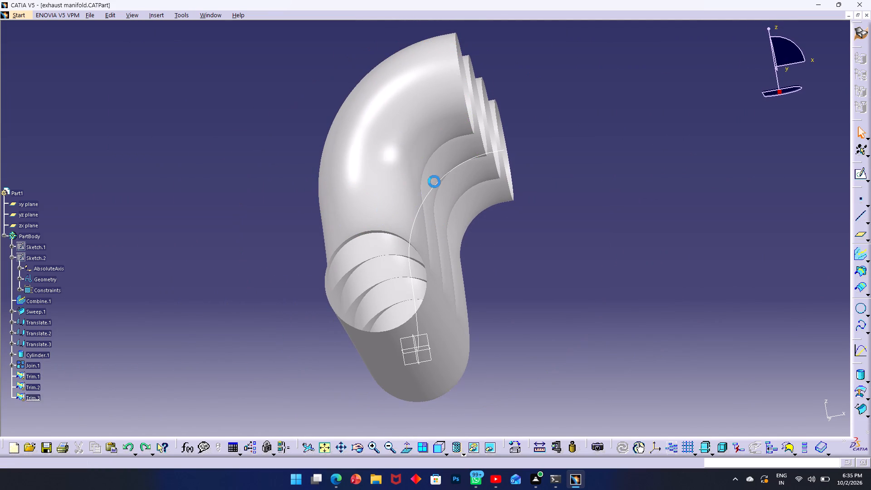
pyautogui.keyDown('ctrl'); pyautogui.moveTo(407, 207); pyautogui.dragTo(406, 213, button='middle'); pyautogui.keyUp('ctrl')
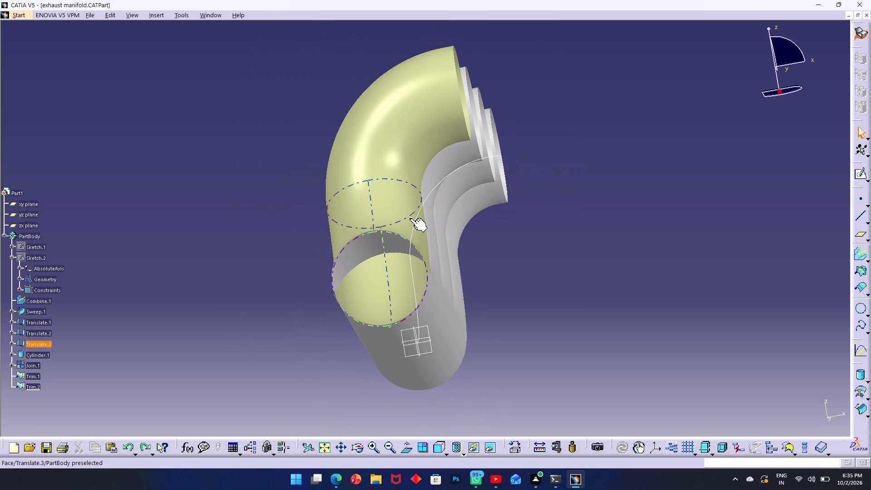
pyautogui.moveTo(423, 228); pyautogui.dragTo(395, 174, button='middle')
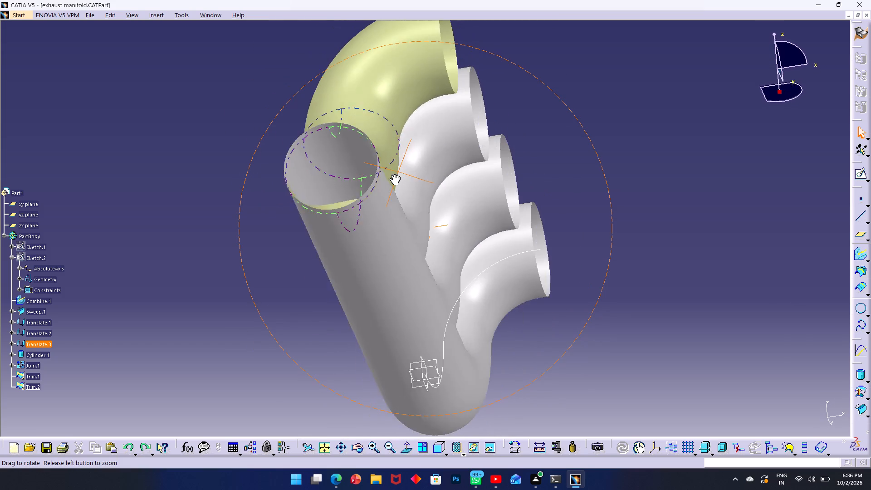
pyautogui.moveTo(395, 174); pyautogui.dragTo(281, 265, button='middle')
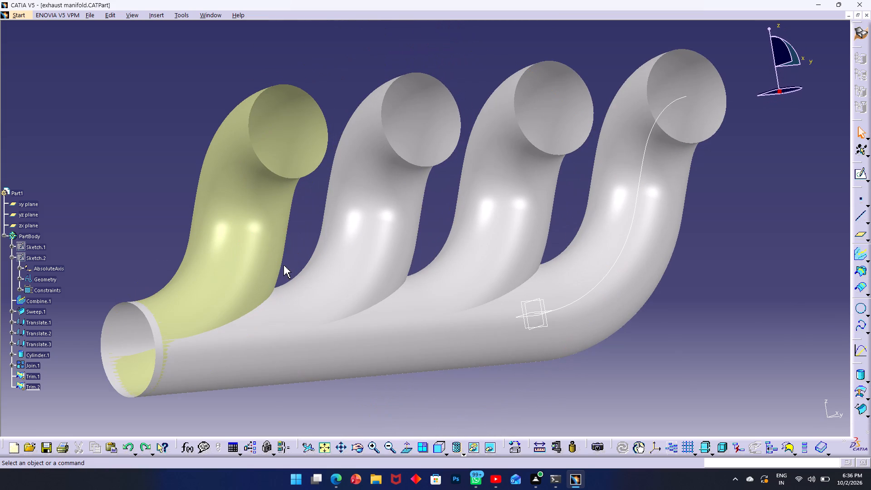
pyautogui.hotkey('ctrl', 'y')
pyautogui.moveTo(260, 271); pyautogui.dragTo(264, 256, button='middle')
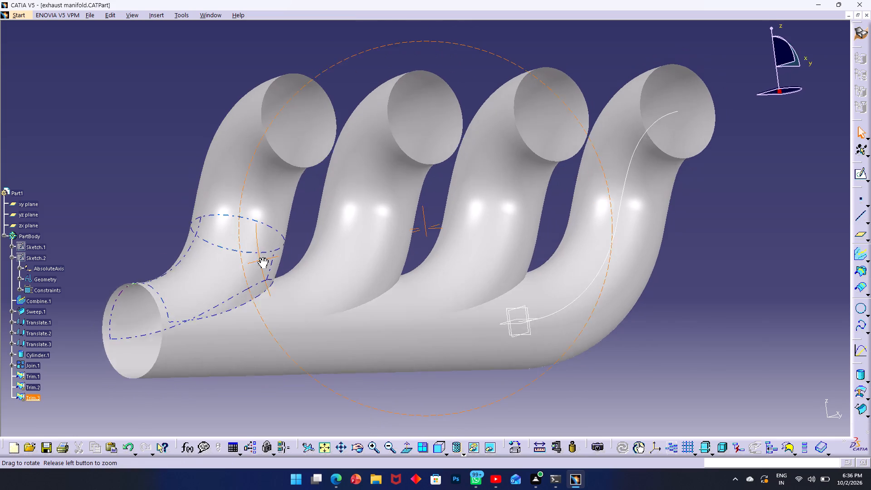
# Start an Edge Fillet and switch the display to shading with edges, without smooth edges, around the runner junctions.
pyautogui.moveTo(264, 256); pyautogui.dragTo(166, 318, button='middle')
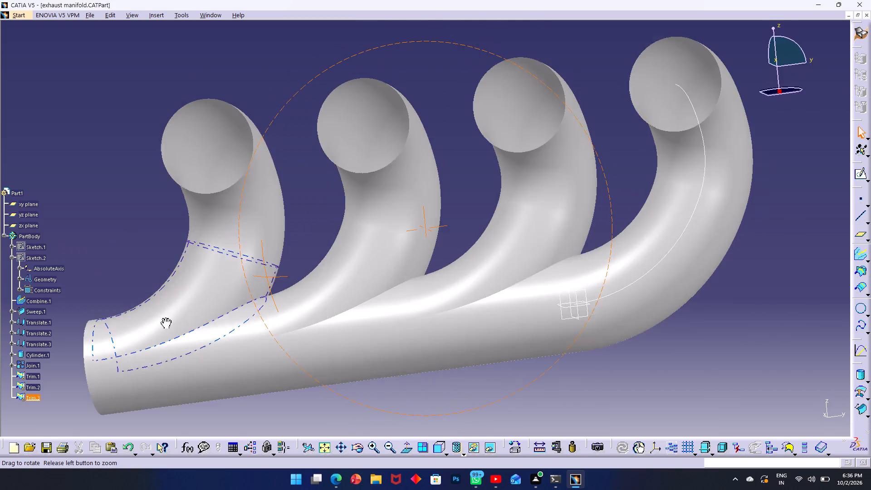
pyautogui.moveTo(166, 318); pyautogui.dragTo(182, 293, button='middle')
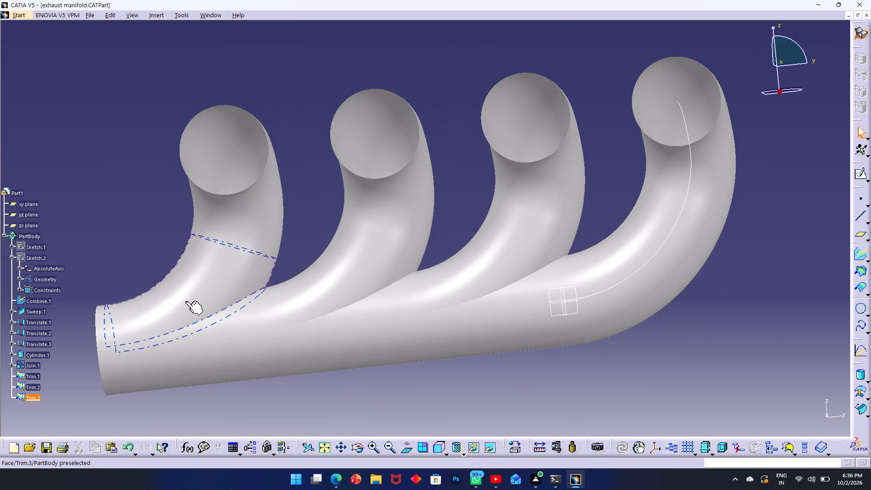
pyautogui.click(165, 14)
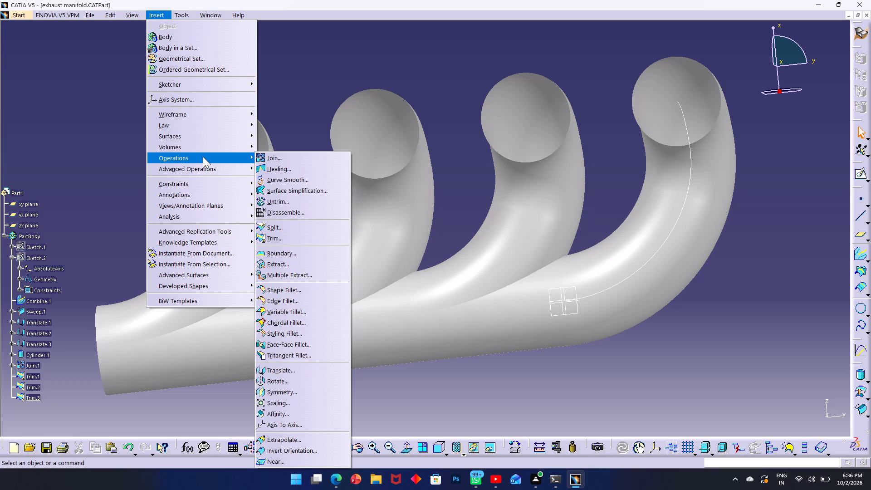
pyautogui.click(306, 304)
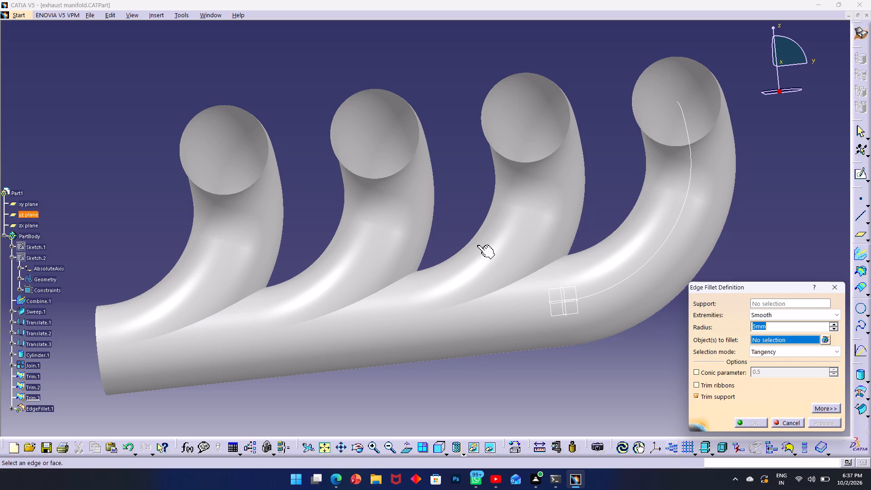
pyautogui.moveTo(597, 213); pyautogui.dragTo(579, 251, button='middle')
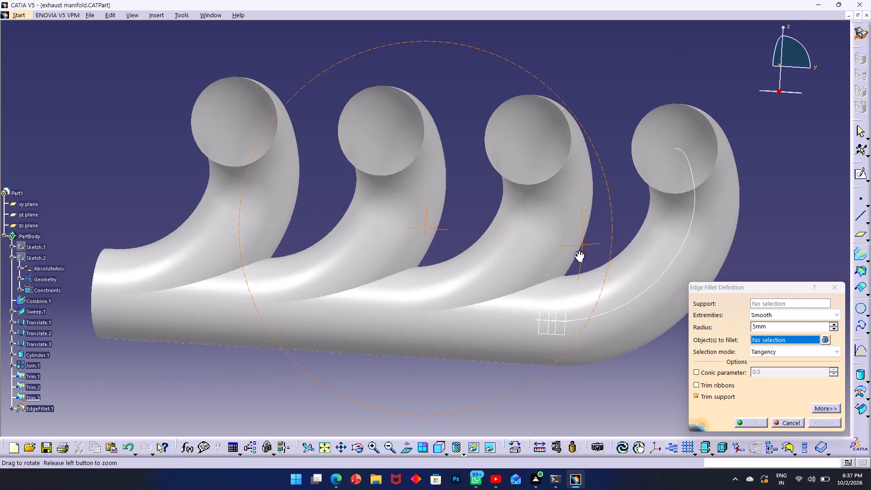
pyautogui.moveTo(579, 251); pyautogui.dragTo(542, 279, button='middle')
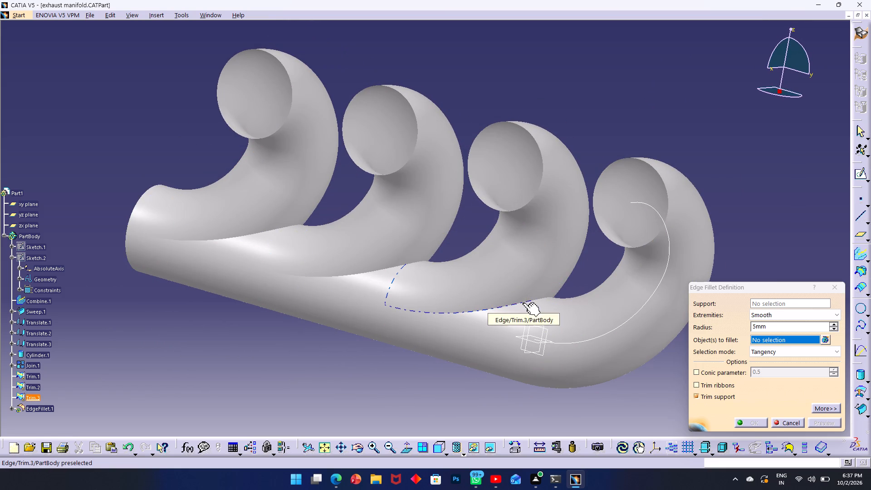
pyautogui.keyDown('ctrl'); pyautogui.moveTo(572, 290); pyautogui.dragTo(564, 253, button='middle'); pyautogui.keyUp('ctrl')
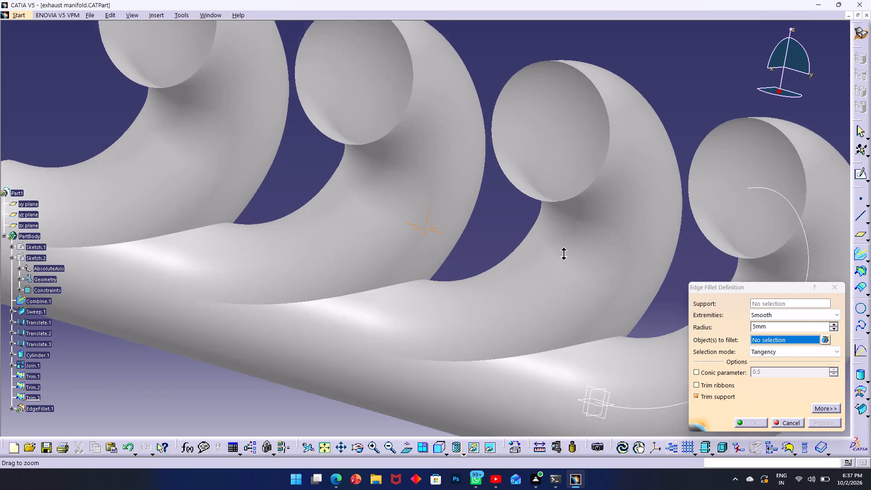
pyautogui.keyDown('ctrl'); pyautogui.moveTo(564, 253); pyautogui.dragTo(564, 252, button='middle'); pyautogui.keyUp('ctrl')
pyautogui.click(461, 454)
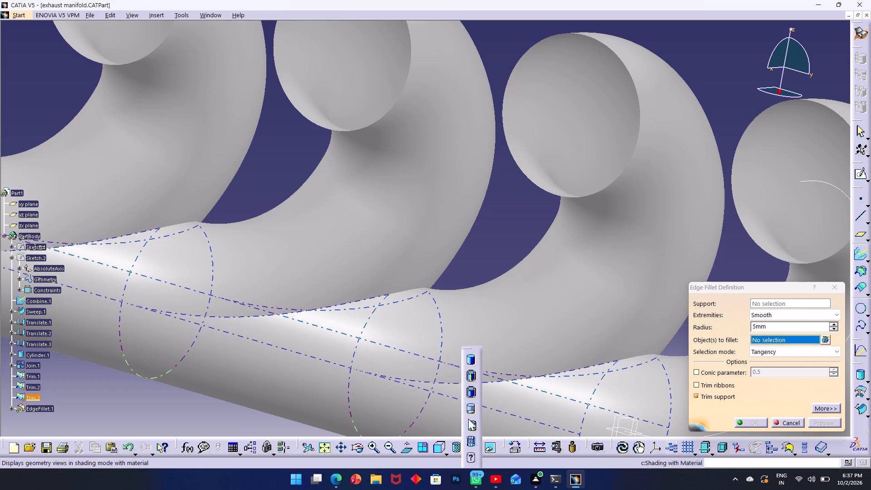
pyautogui.click(469, 422)
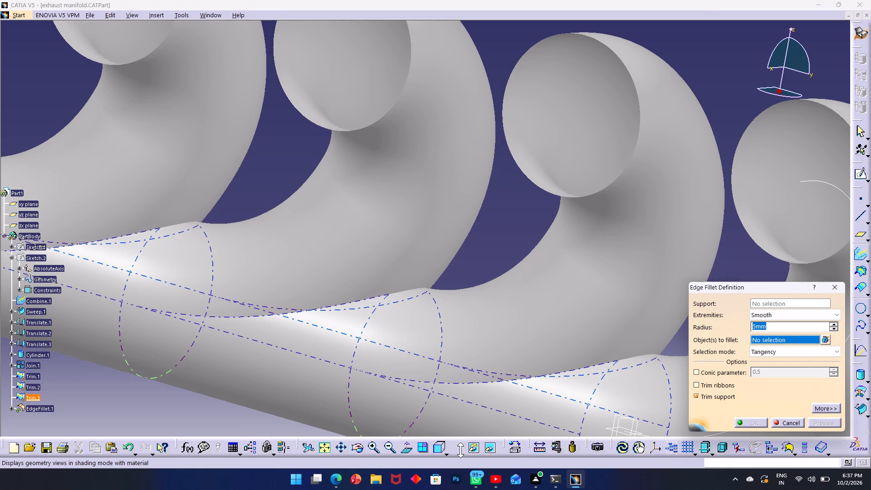
pyautogui.click(462, 449)
pyautogui.click(470, 397)
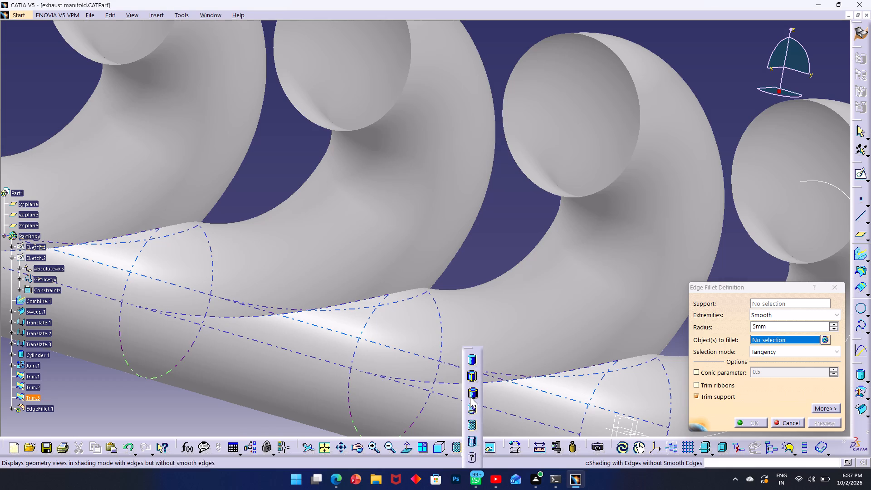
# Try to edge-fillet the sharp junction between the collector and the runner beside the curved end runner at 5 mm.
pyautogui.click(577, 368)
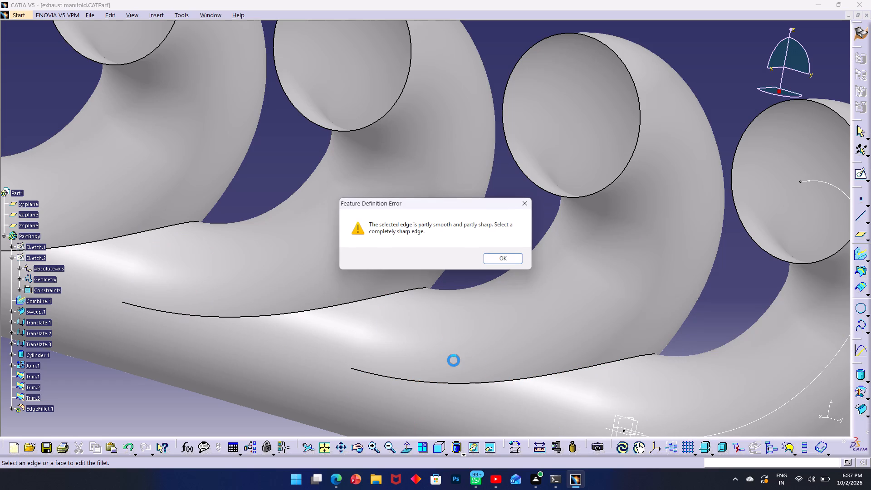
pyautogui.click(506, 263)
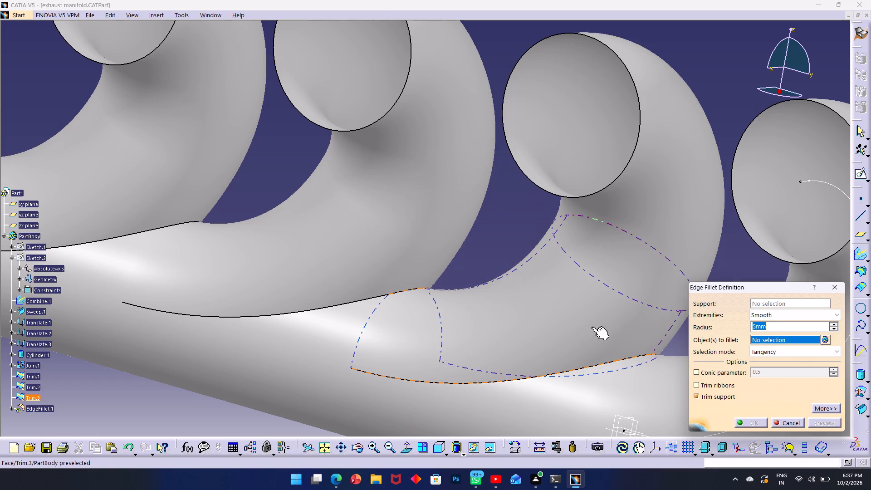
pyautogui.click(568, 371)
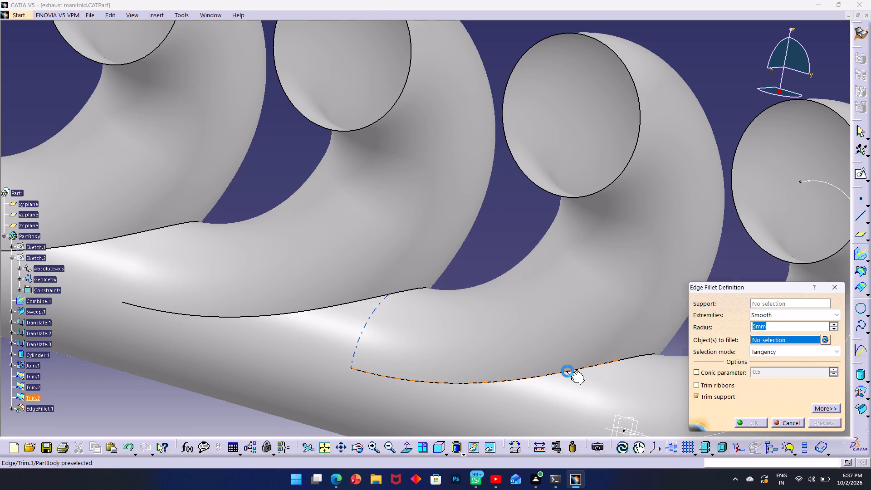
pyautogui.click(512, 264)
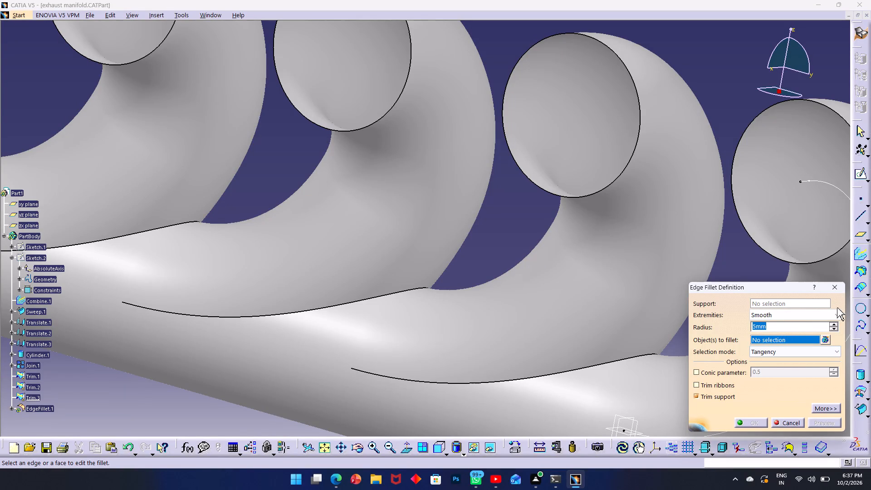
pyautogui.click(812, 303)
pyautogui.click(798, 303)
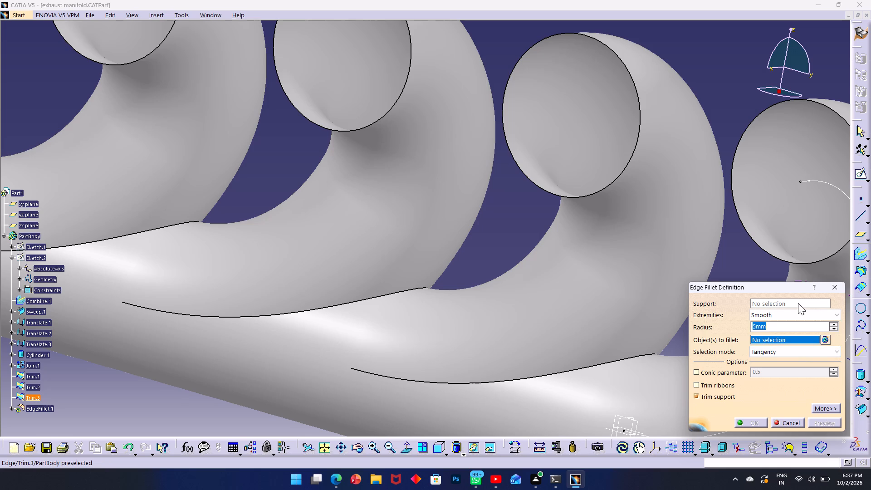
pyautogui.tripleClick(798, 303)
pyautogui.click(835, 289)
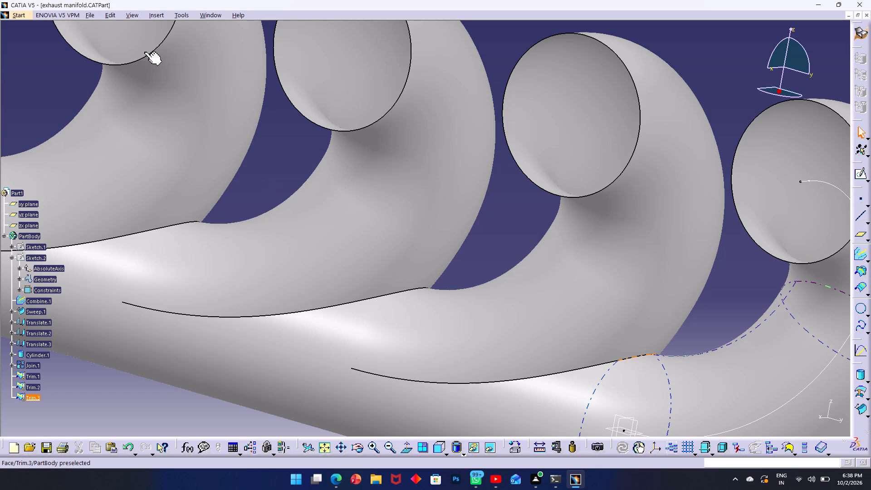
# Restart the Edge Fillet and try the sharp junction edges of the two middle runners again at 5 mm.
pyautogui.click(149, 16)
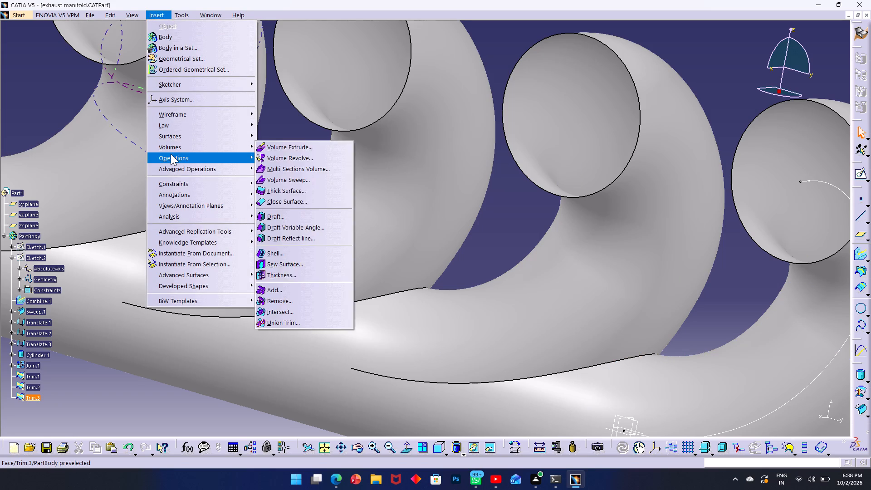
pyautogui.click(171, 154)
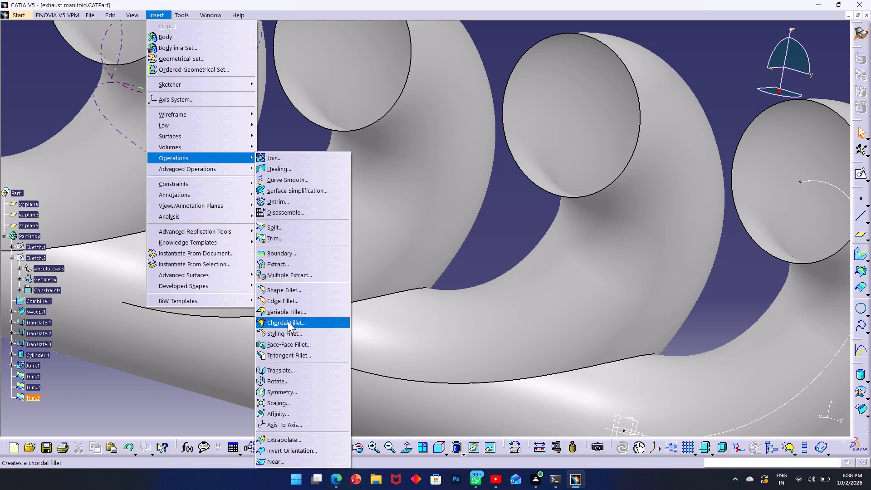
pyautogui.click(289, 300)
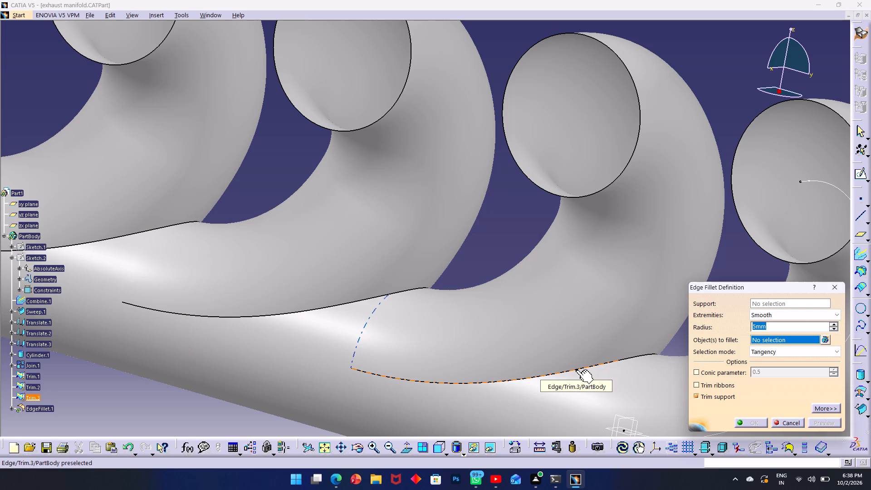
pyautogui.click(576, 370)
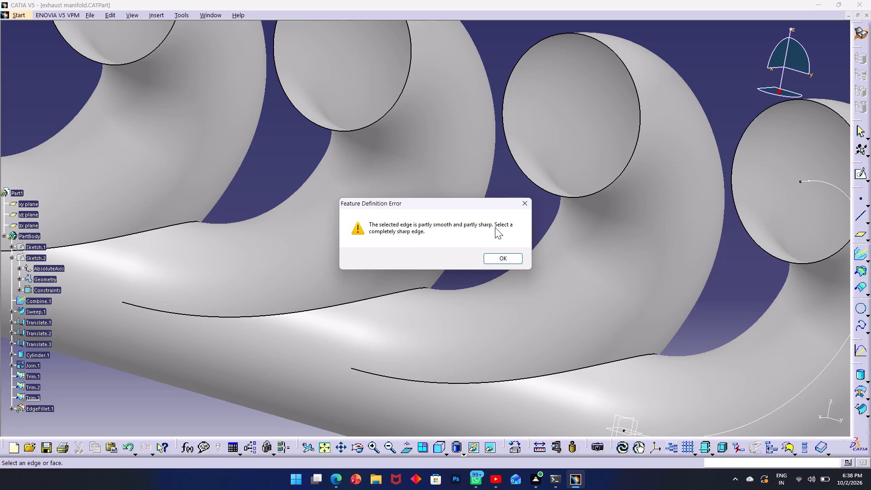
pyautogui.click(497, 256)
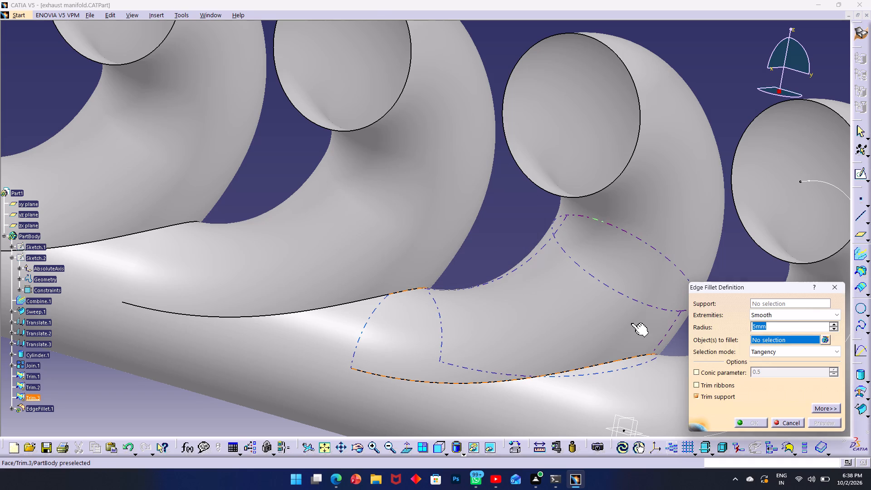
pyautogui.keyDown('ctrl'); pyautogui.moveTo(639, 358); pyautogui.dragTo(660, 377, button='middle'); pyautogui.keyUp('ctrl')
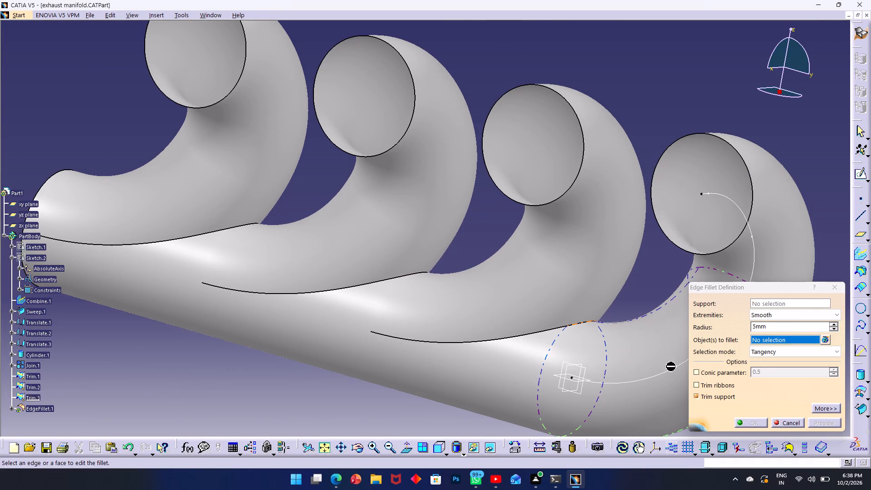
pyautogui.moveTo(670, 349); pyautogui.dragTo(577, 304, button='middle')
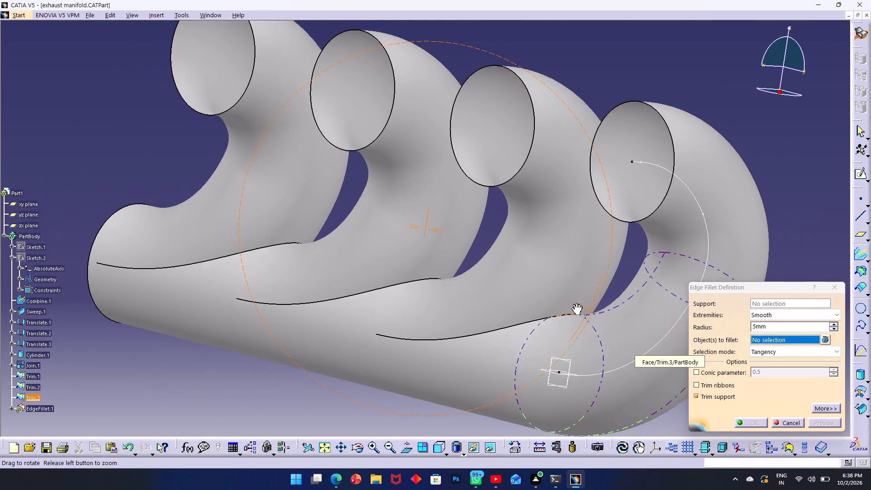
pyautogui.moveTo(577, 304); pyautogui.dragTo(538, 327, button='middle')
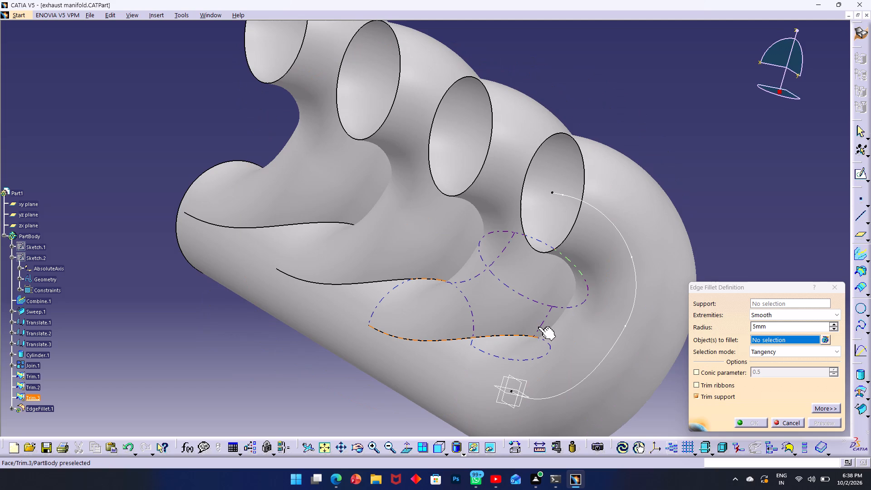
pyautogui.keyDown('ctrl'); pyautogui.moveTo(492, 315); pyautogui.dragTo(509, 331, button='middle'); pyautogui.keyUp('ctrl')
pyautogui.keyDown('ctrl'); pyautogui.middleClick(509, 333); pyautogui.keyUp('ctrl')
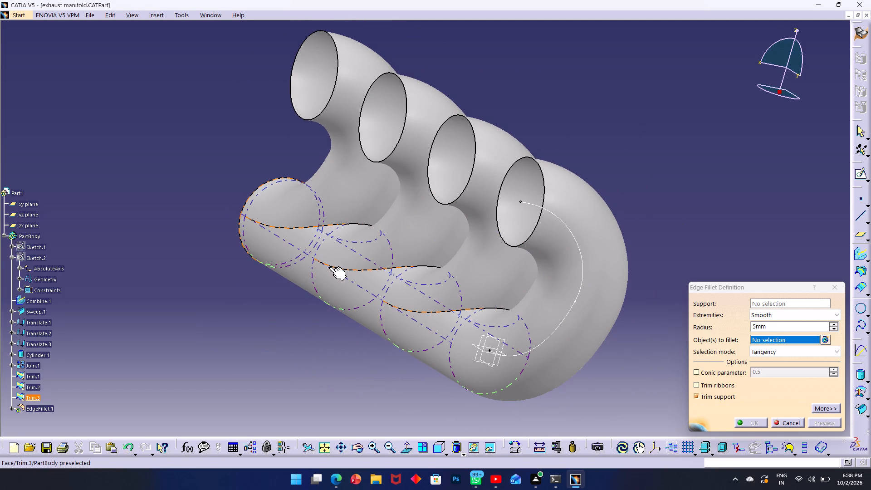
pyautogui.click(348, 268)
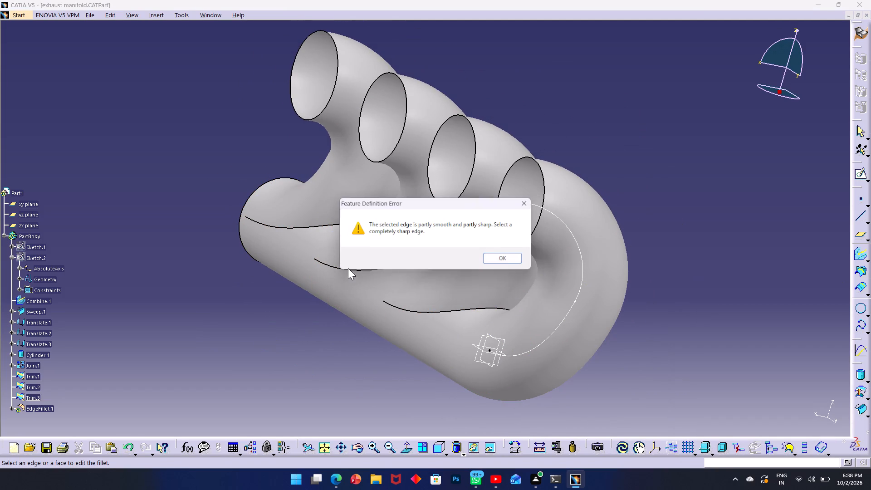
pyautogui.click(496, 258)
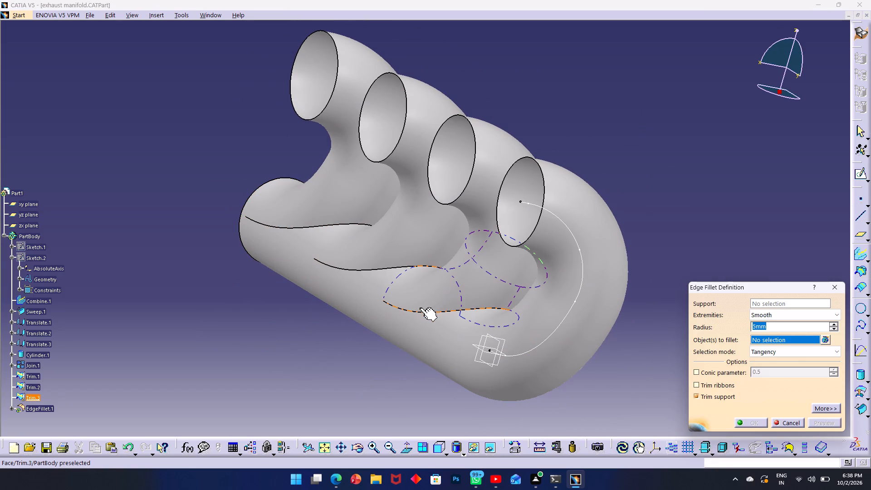
# Apply a 5 mm Edge Fillet in Tangency mode to the lower face of the runner beside the curved end runner.
pyautogui.click(420, 308)
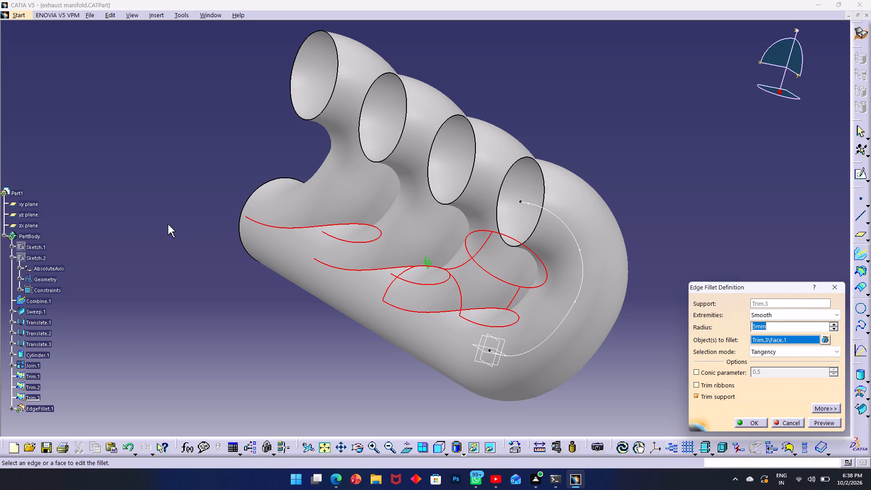
pyautogui.click(820, 424)
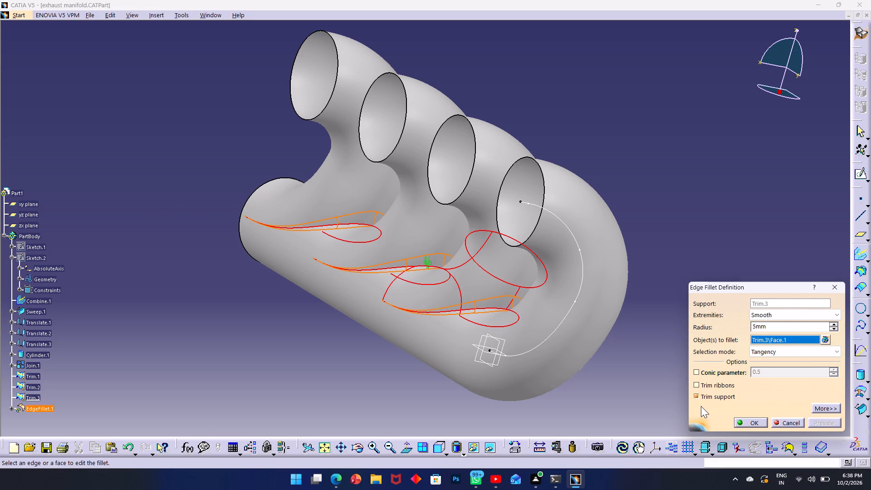
pyautogui.keyDown('ctrl'); pyautogui.moveTo(357, 287); pyautogui.dragTo(416, 310, button='middle'); pyautogui.keyUp('ctrl')
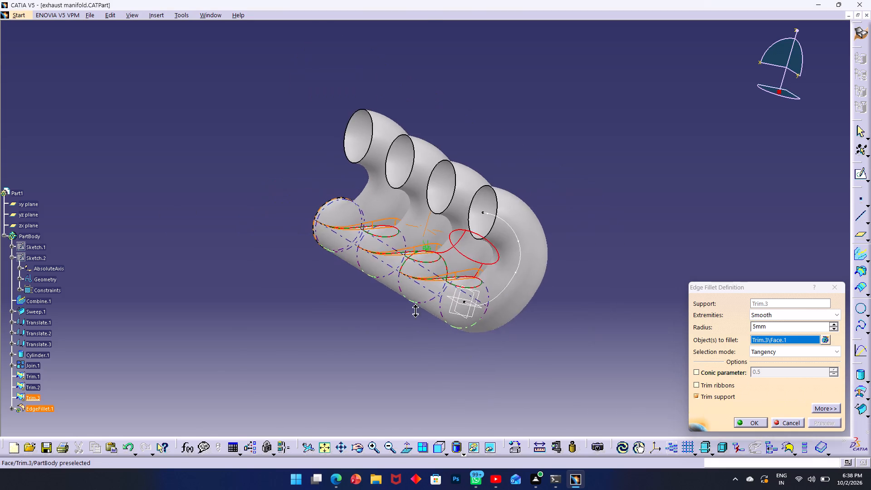
pyautogui.keyDown('ctrl'); pyautogui.moveTo(416, 310); pyautogui.dragTo(366, 264, button='middle'); pyautogui.keyUp('ctrl')
pyautogui.moveTo(248, 233); pyautogui.dragTo(456, 289, button='middle')
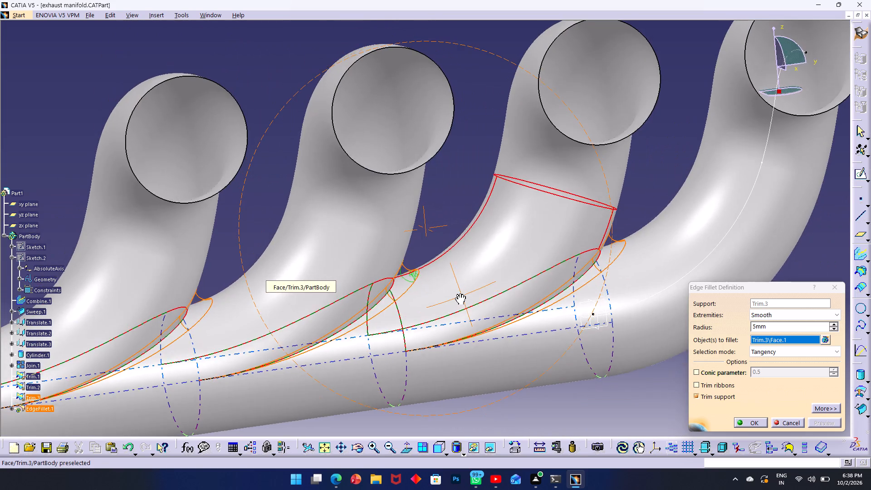
pyautogui.moveTo(456, 289); pyautogui.dragTo(394, 347, button='middle')
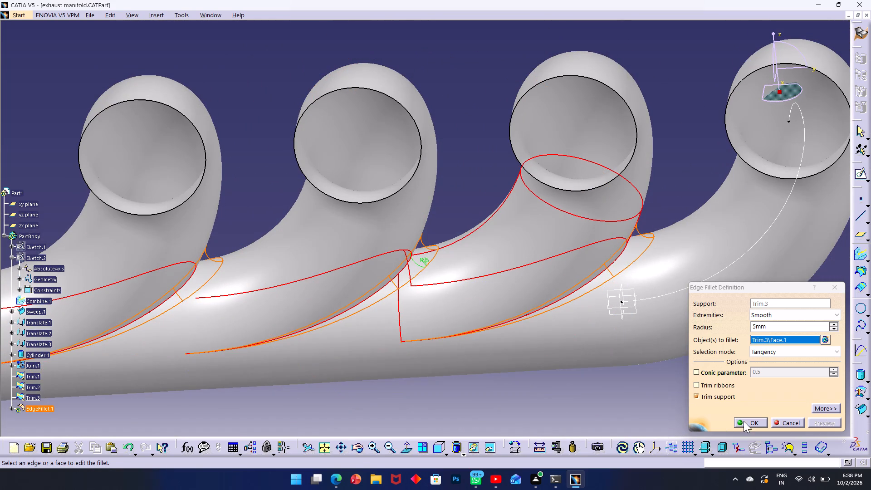
pyautogui.click(744, 421)
pyautogui.click(592, 393)
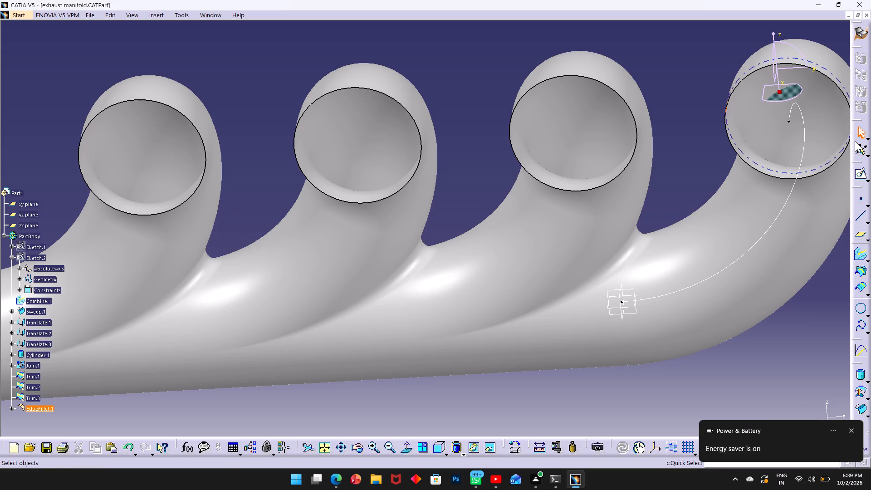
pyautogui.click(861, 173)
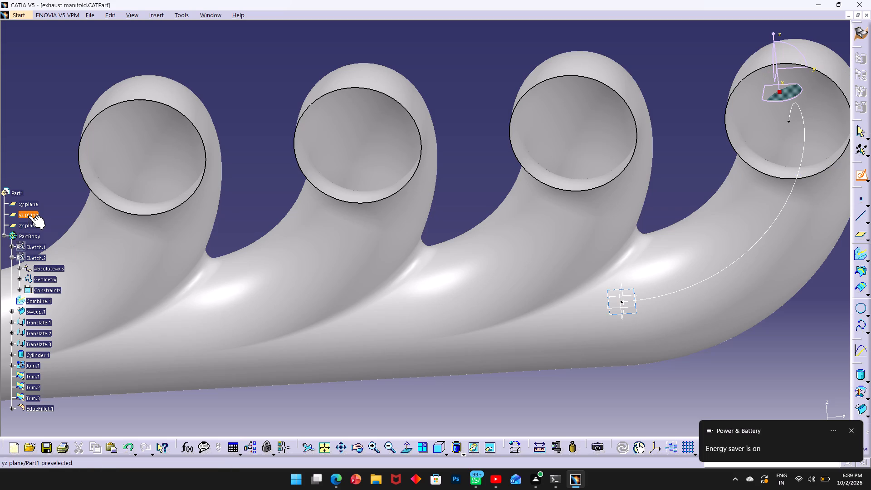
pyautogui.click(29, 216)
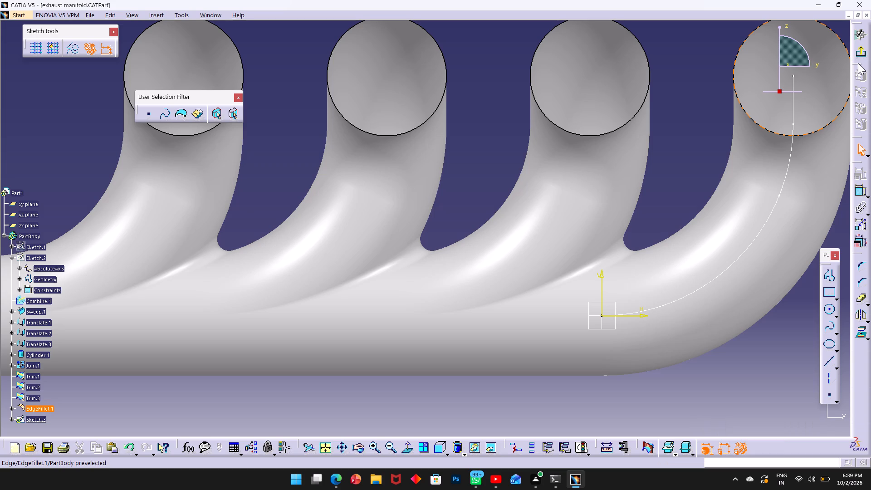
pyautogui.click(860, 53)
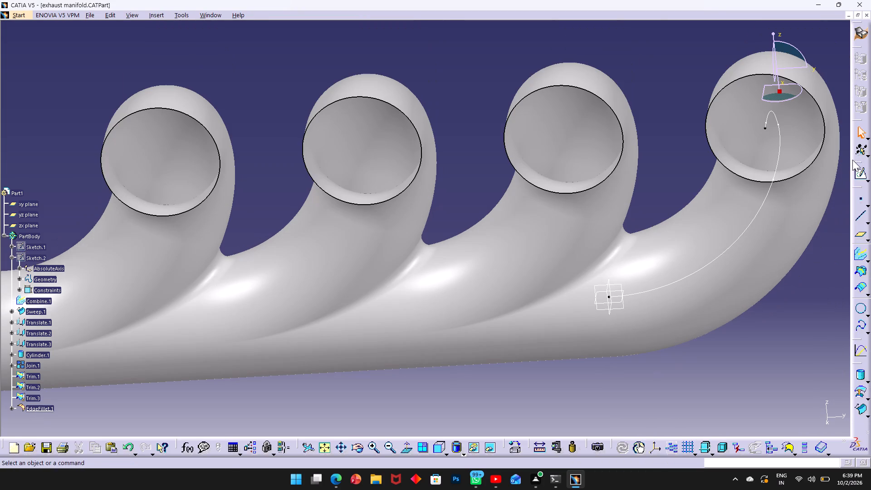
# On the xy plane, sketch an axial line about 119 mm long outward from the collector's open end, finishing with a tangent arc of about 47 mm radius.
pyautogui.click(858, 173)
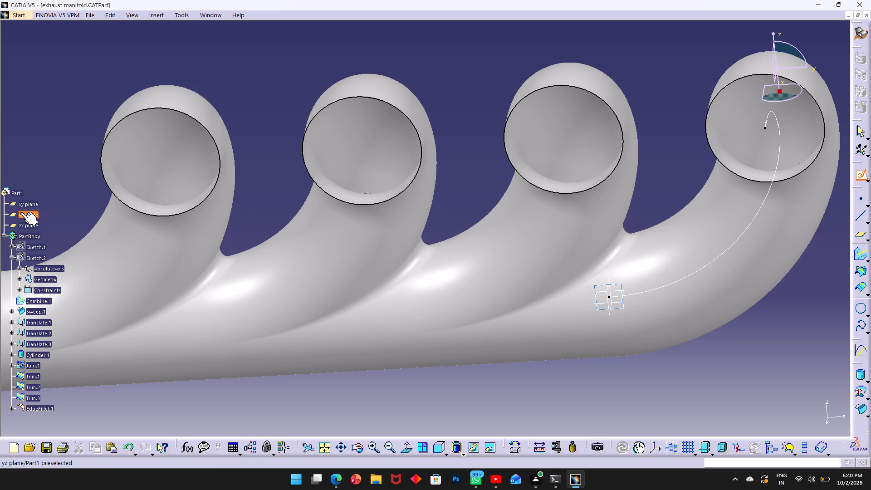
pyautogui.click(26, 205)
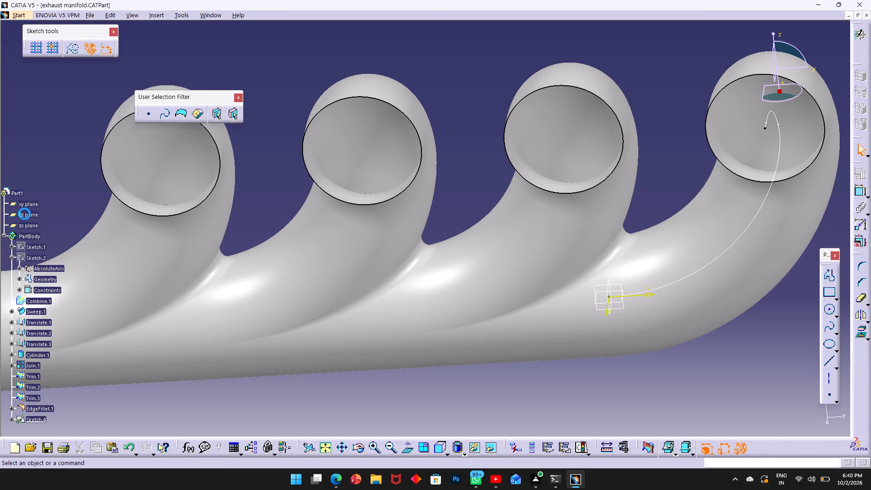
pyautogui.click(325, 445)
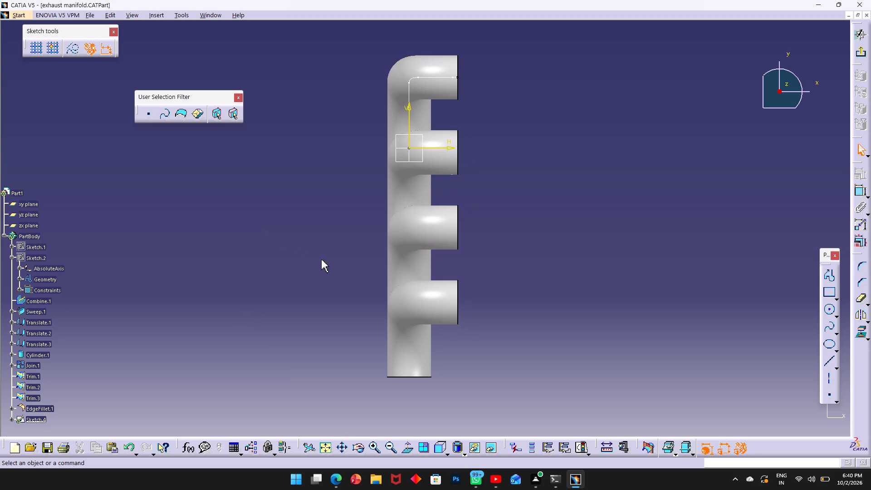
pyautogui.click(445, 453)
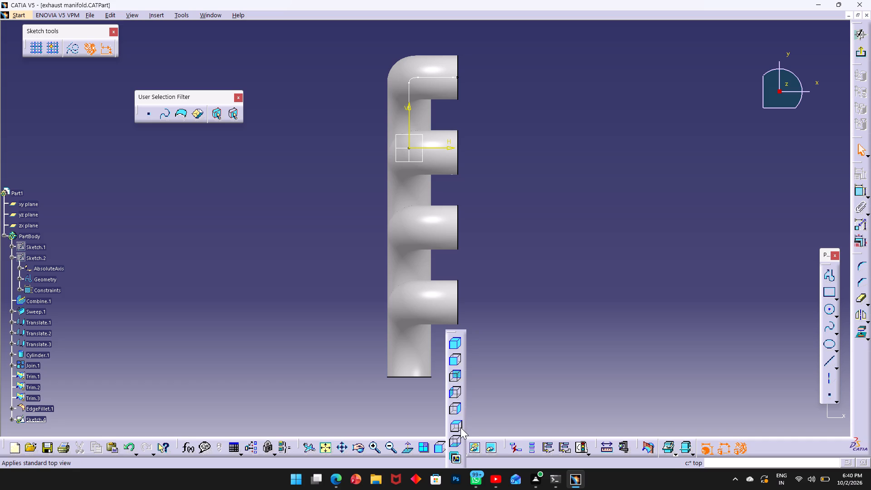
pyautogui.click(458, 424)
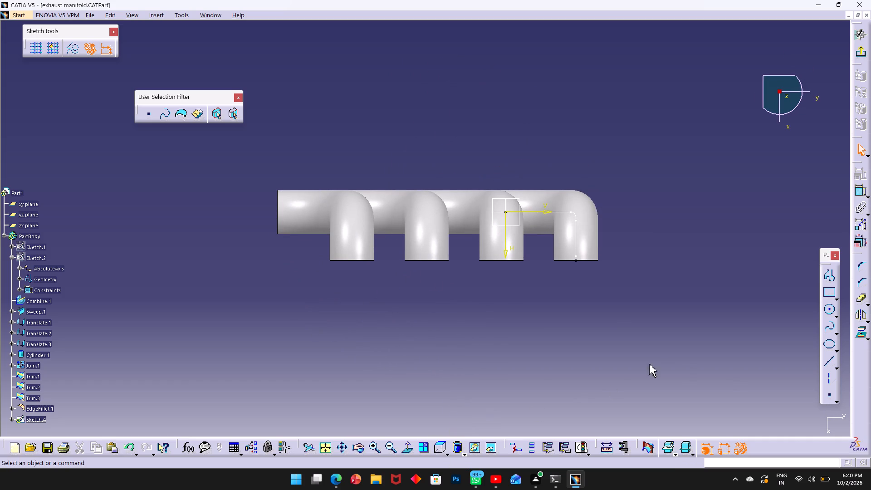
pyautogui.click(832, 277)
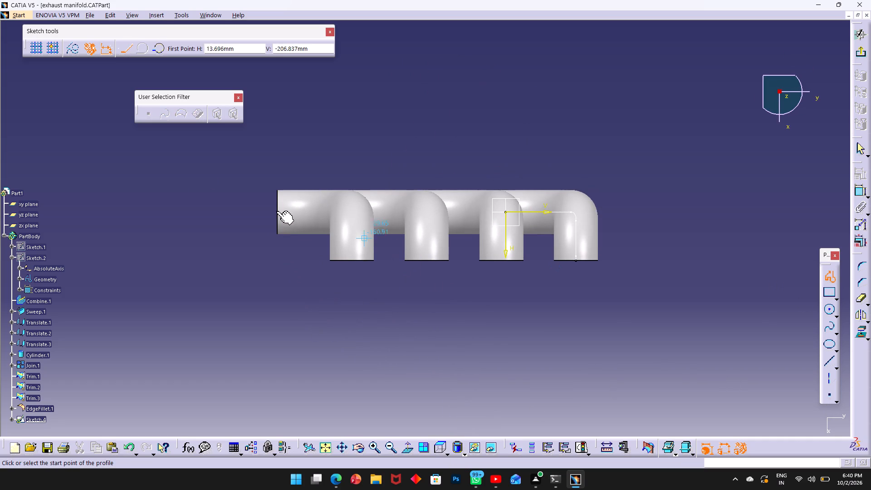
pyautogui.moveTo(266, 211); pyautogui.dragTo(245, 214)
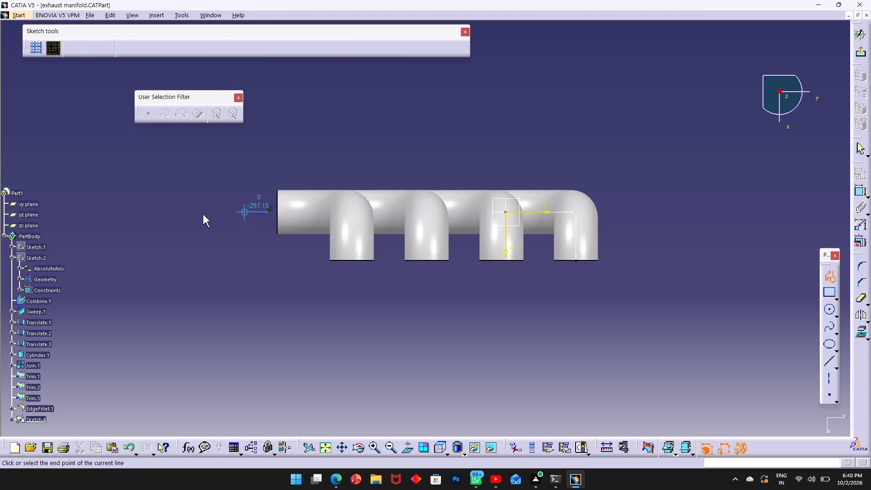
pyautogui.click(162, 212)
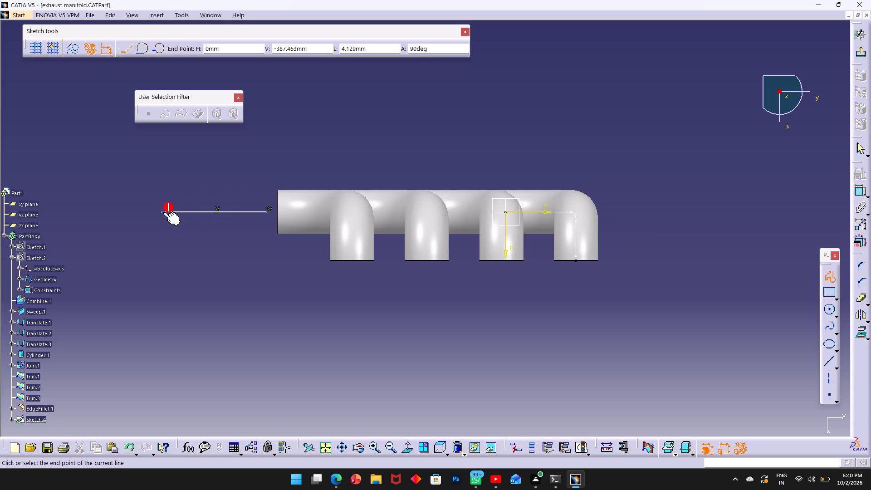
pyautogui.press('a')
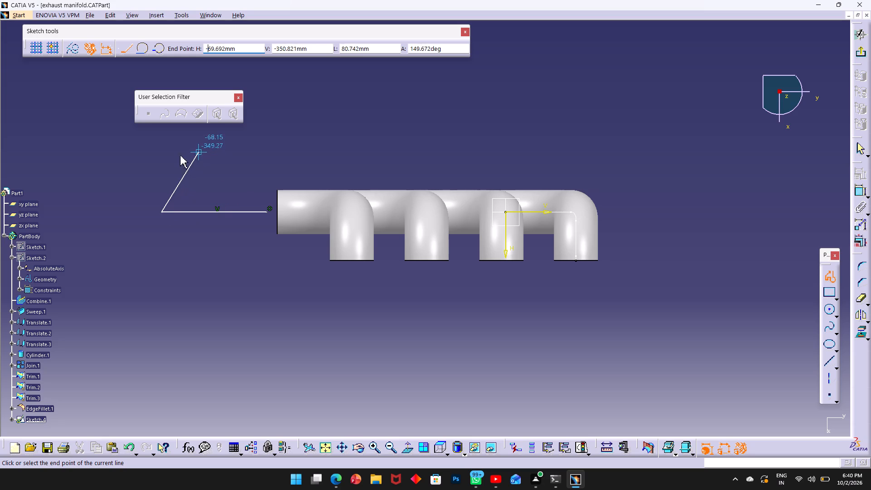
pyautogui.click(149, 49)
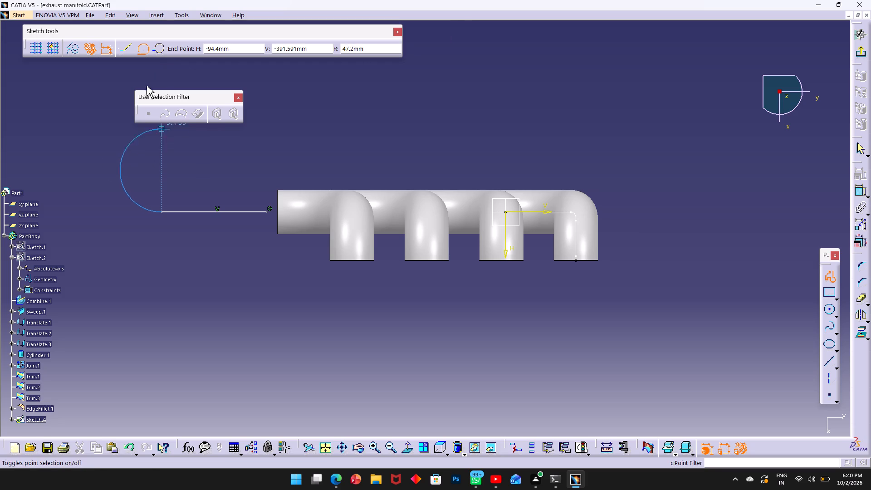
pyautogui.click(159, 49)
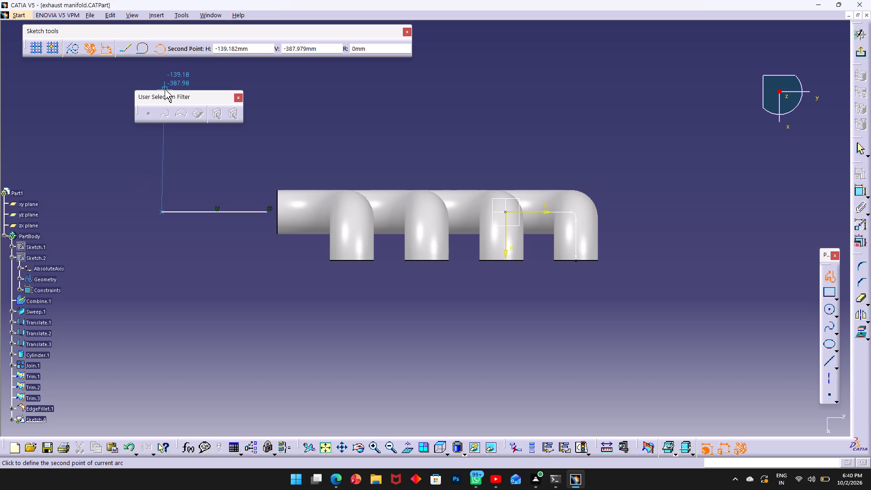
pyautogui.click(145, 51)
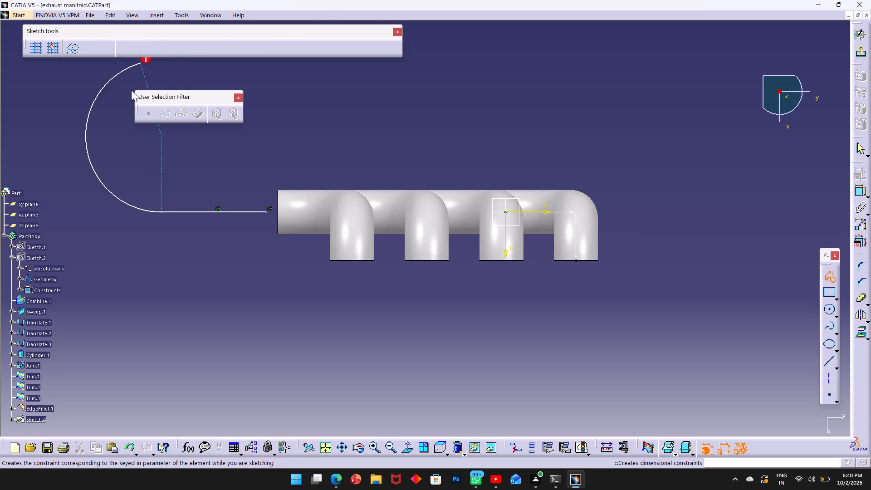
pyautogui.click(120, 166)
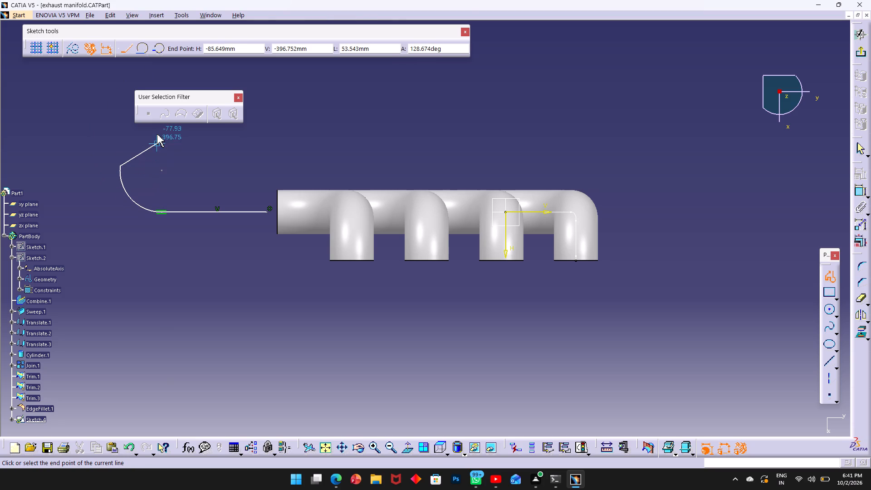
pyautogui.press('Escape')
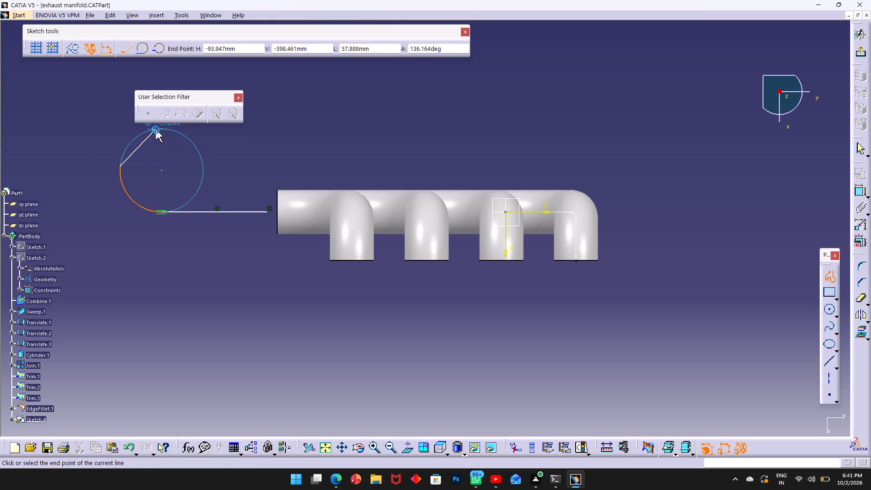
pyautogui.press('Escape')
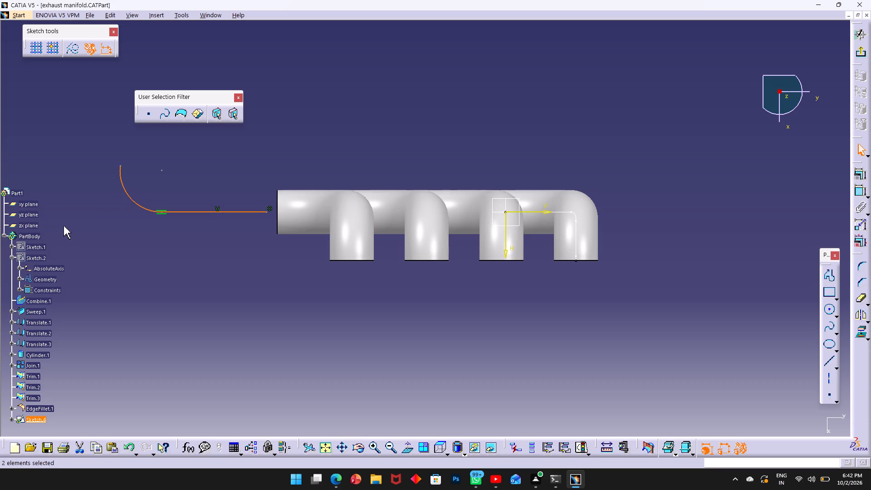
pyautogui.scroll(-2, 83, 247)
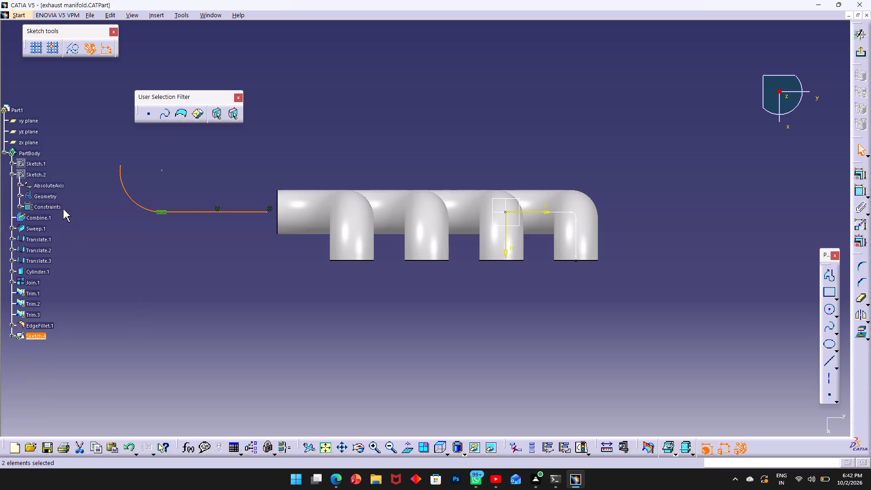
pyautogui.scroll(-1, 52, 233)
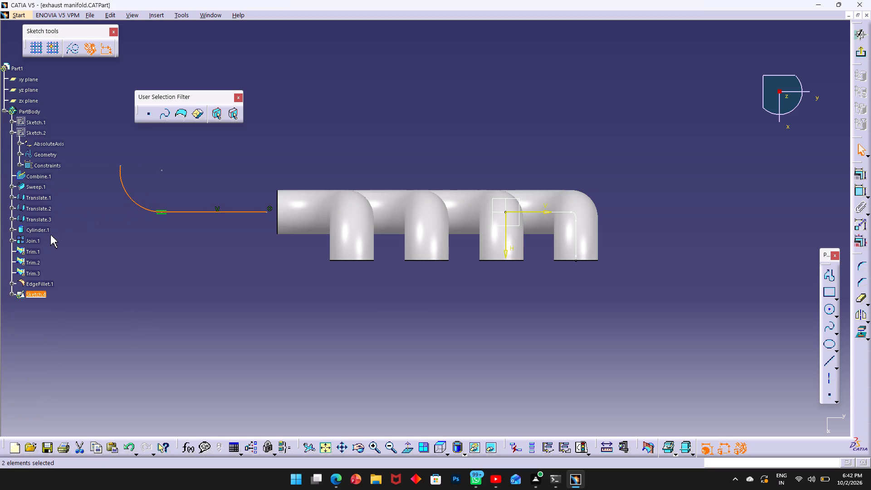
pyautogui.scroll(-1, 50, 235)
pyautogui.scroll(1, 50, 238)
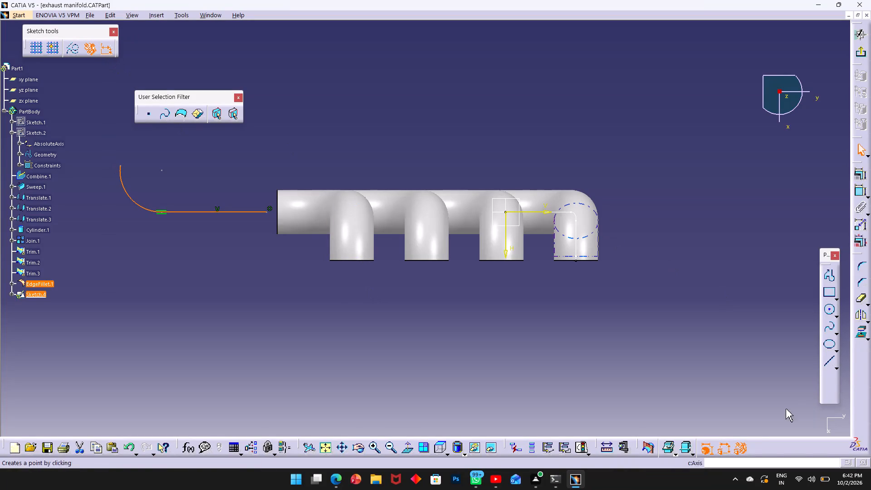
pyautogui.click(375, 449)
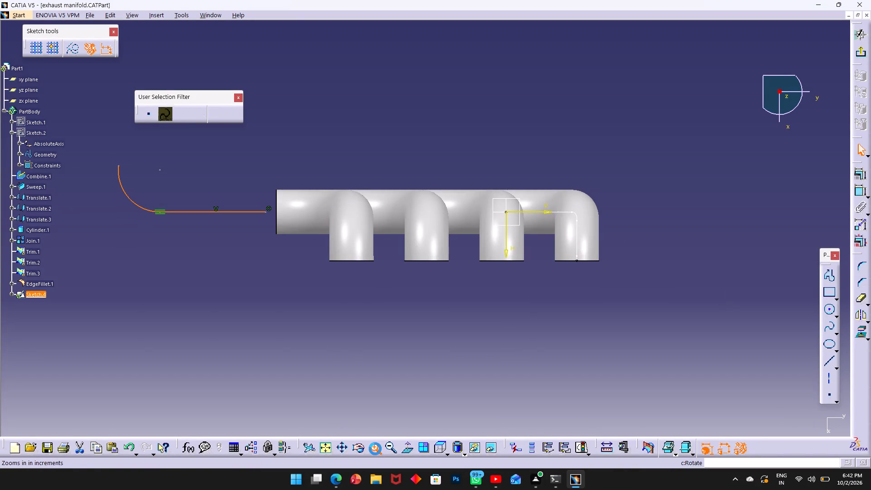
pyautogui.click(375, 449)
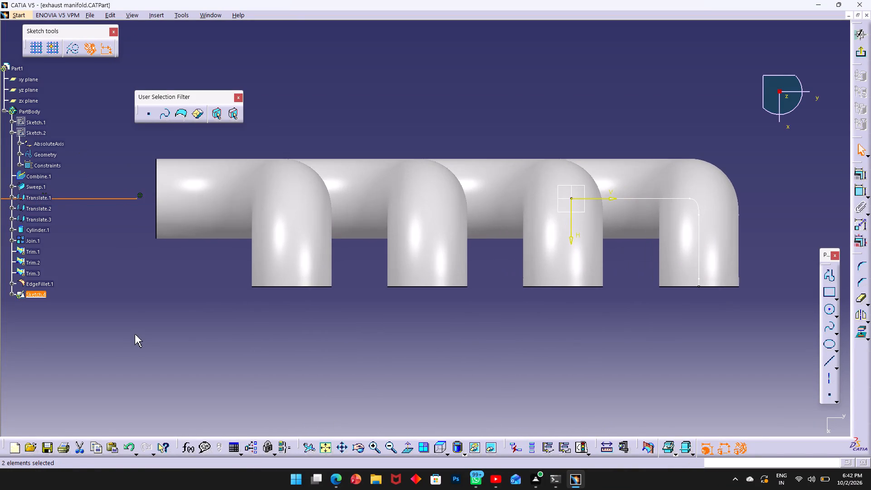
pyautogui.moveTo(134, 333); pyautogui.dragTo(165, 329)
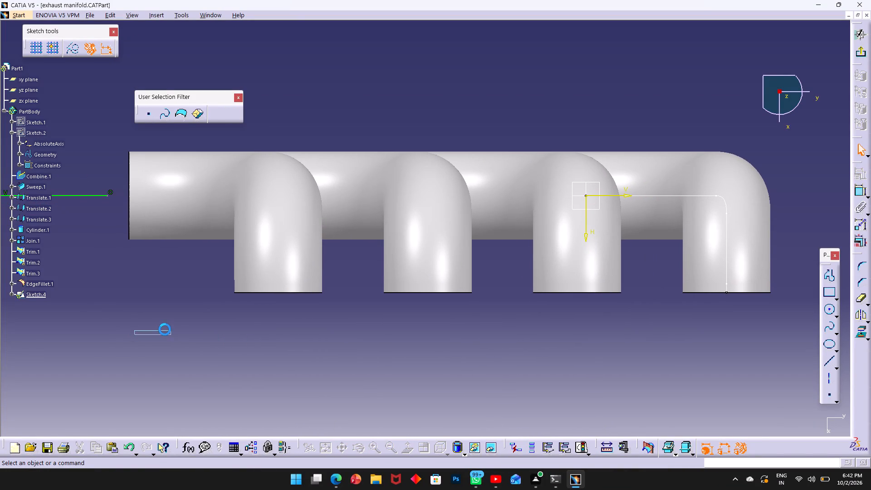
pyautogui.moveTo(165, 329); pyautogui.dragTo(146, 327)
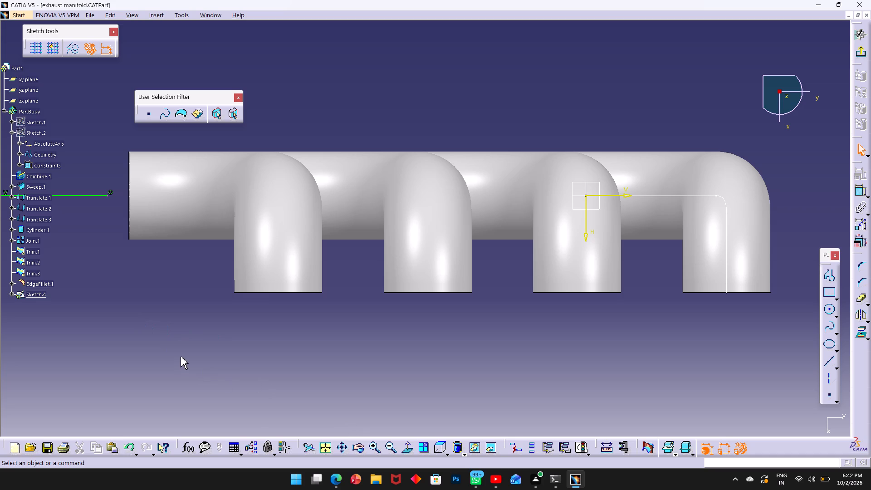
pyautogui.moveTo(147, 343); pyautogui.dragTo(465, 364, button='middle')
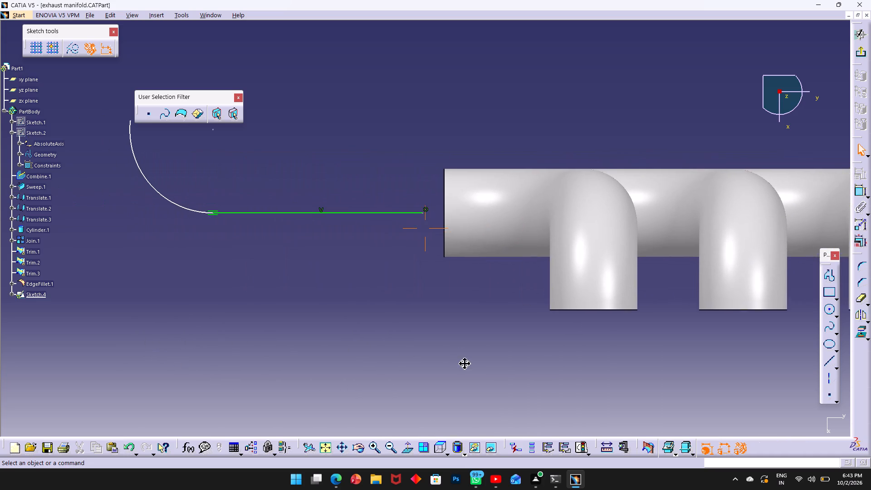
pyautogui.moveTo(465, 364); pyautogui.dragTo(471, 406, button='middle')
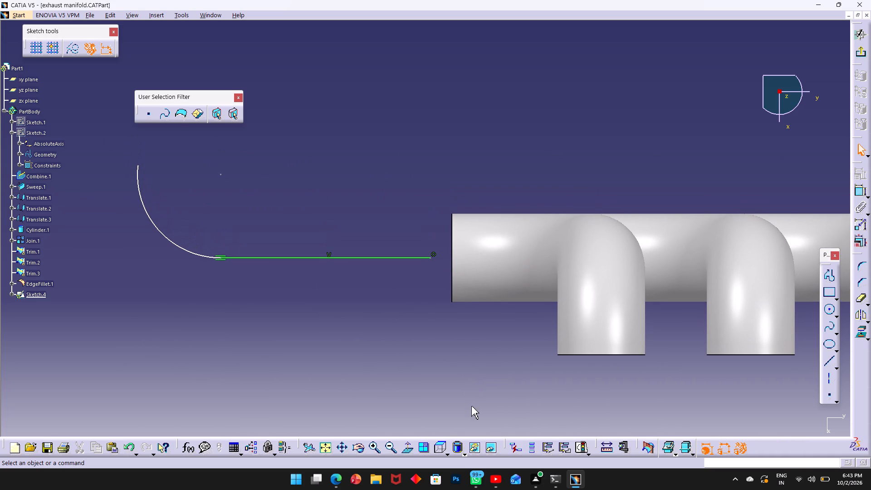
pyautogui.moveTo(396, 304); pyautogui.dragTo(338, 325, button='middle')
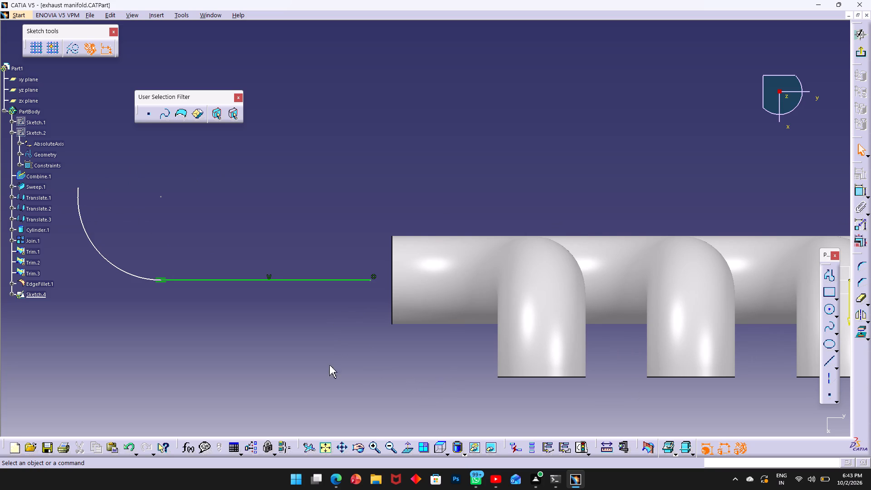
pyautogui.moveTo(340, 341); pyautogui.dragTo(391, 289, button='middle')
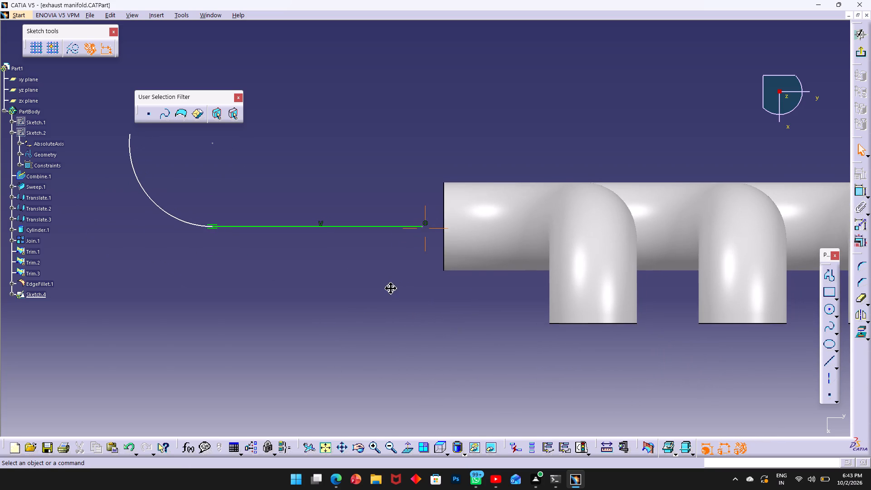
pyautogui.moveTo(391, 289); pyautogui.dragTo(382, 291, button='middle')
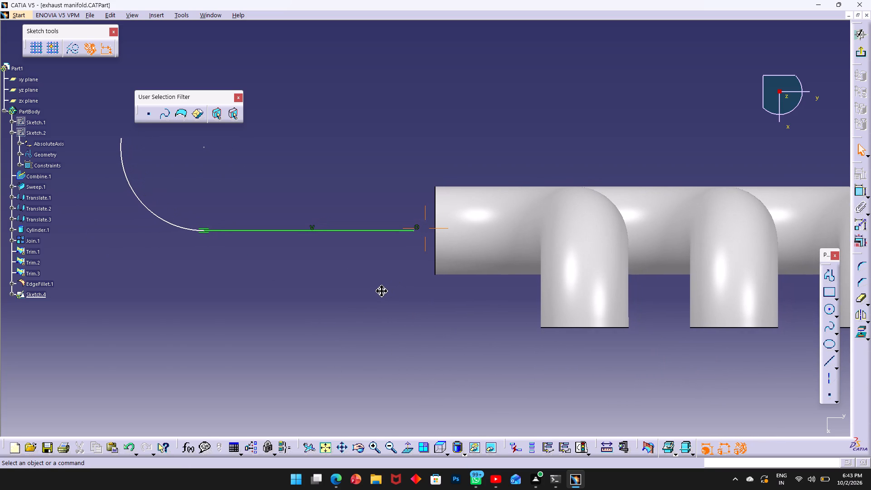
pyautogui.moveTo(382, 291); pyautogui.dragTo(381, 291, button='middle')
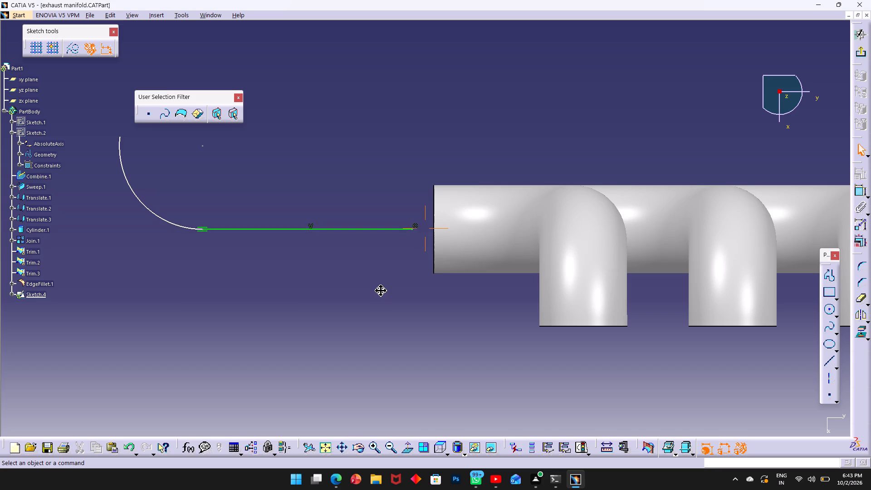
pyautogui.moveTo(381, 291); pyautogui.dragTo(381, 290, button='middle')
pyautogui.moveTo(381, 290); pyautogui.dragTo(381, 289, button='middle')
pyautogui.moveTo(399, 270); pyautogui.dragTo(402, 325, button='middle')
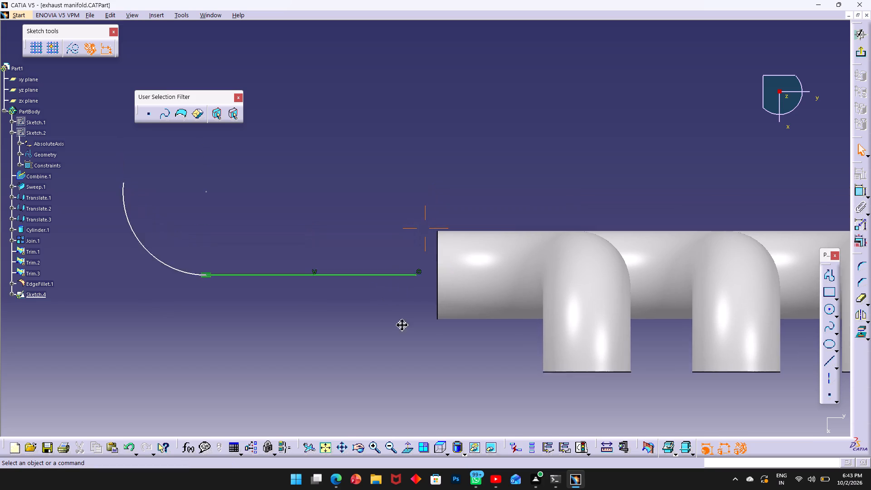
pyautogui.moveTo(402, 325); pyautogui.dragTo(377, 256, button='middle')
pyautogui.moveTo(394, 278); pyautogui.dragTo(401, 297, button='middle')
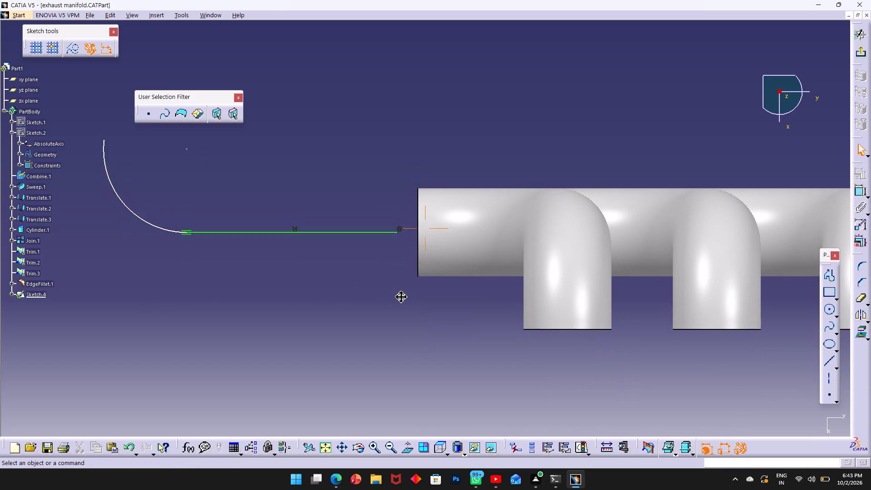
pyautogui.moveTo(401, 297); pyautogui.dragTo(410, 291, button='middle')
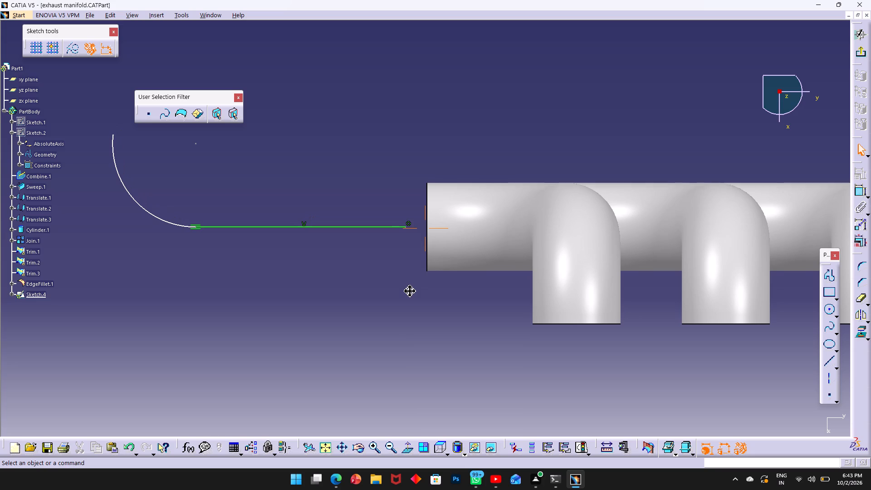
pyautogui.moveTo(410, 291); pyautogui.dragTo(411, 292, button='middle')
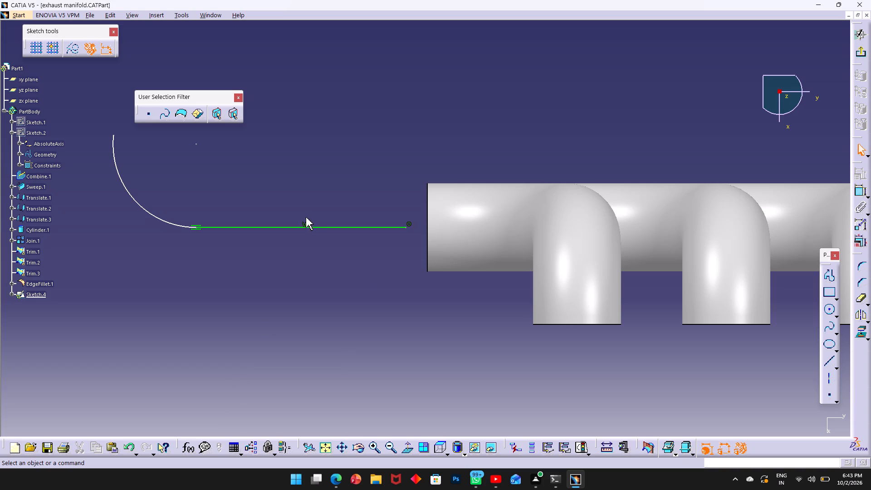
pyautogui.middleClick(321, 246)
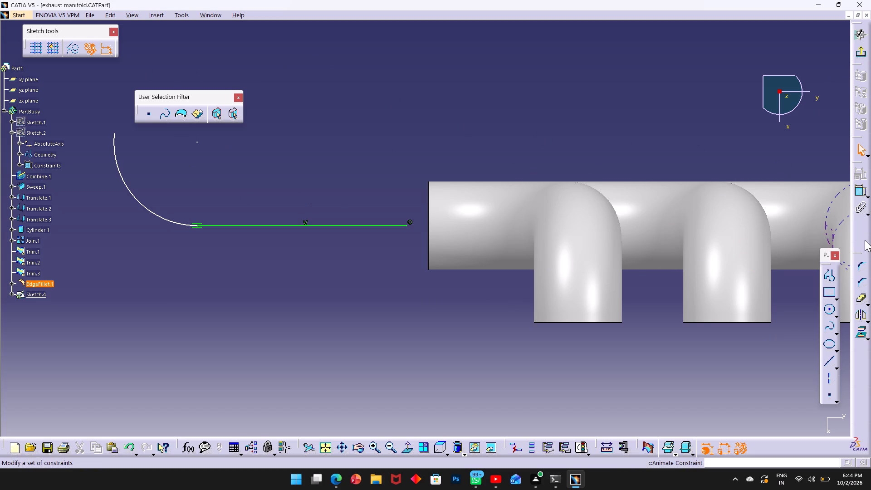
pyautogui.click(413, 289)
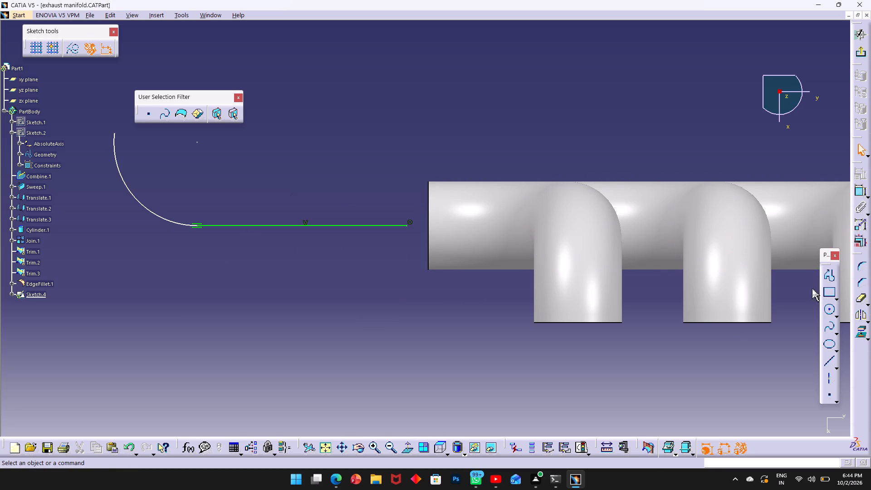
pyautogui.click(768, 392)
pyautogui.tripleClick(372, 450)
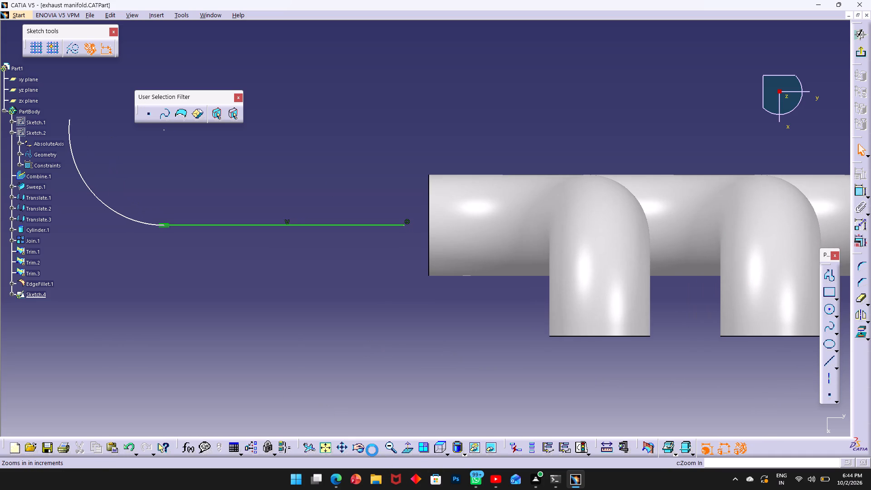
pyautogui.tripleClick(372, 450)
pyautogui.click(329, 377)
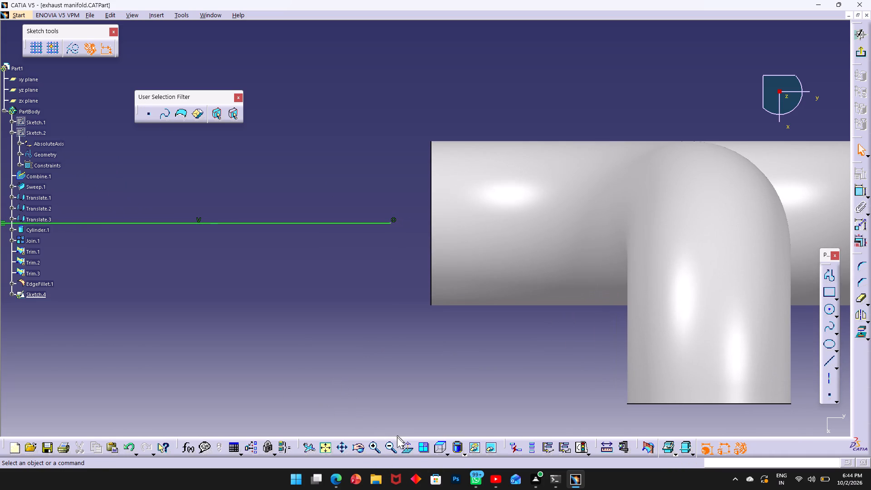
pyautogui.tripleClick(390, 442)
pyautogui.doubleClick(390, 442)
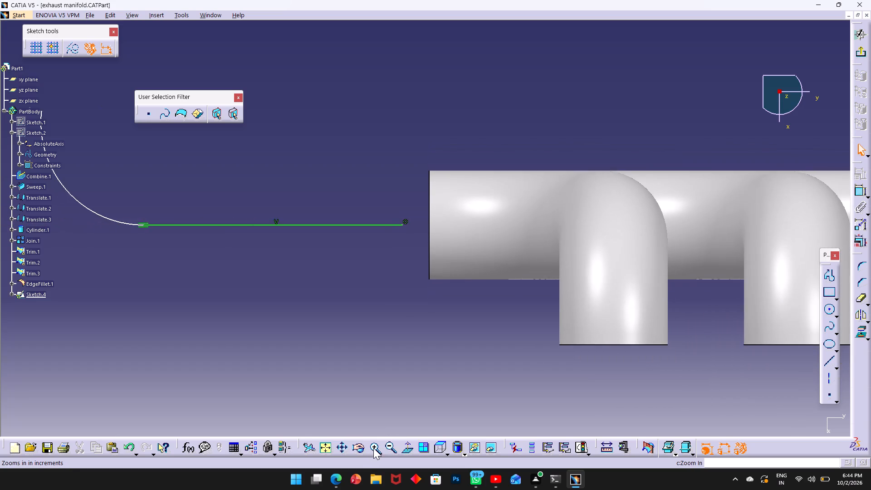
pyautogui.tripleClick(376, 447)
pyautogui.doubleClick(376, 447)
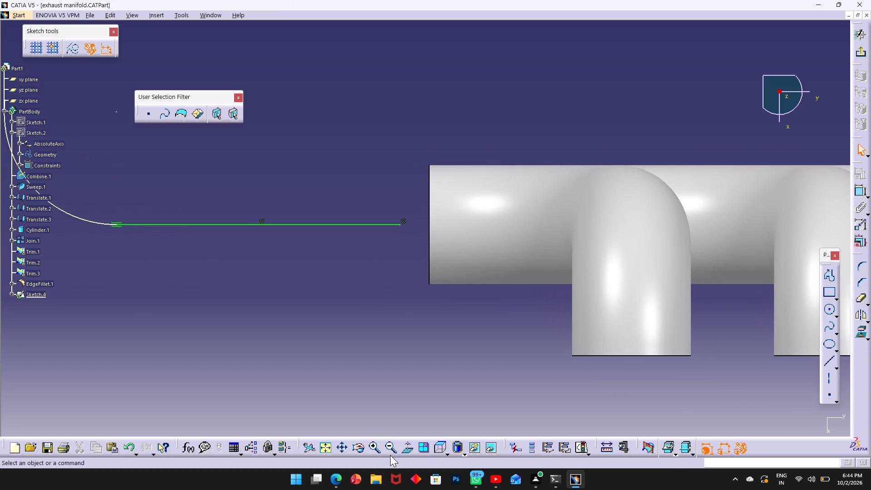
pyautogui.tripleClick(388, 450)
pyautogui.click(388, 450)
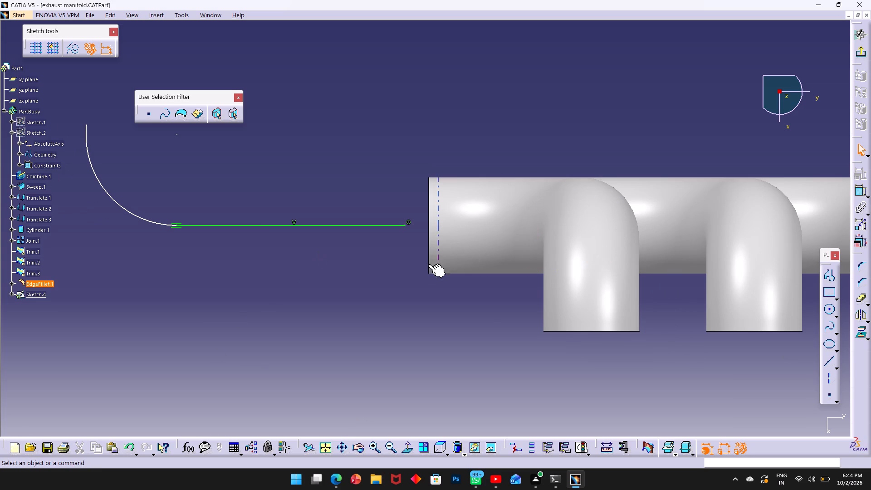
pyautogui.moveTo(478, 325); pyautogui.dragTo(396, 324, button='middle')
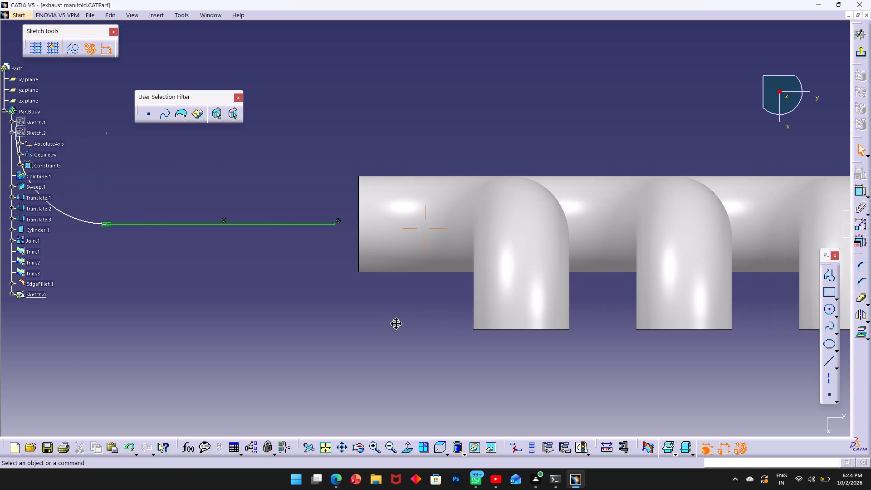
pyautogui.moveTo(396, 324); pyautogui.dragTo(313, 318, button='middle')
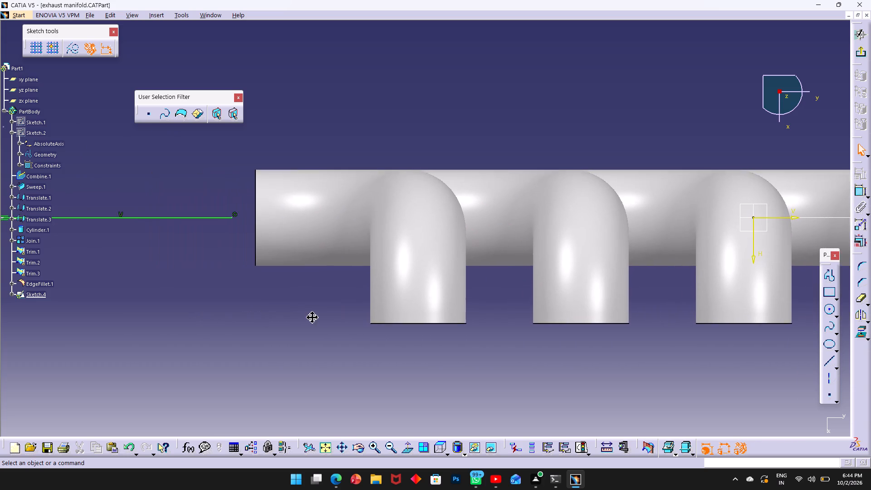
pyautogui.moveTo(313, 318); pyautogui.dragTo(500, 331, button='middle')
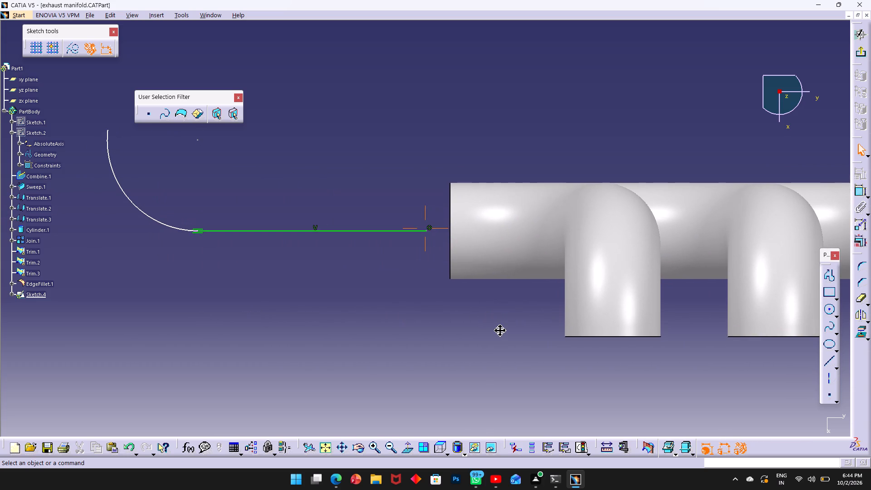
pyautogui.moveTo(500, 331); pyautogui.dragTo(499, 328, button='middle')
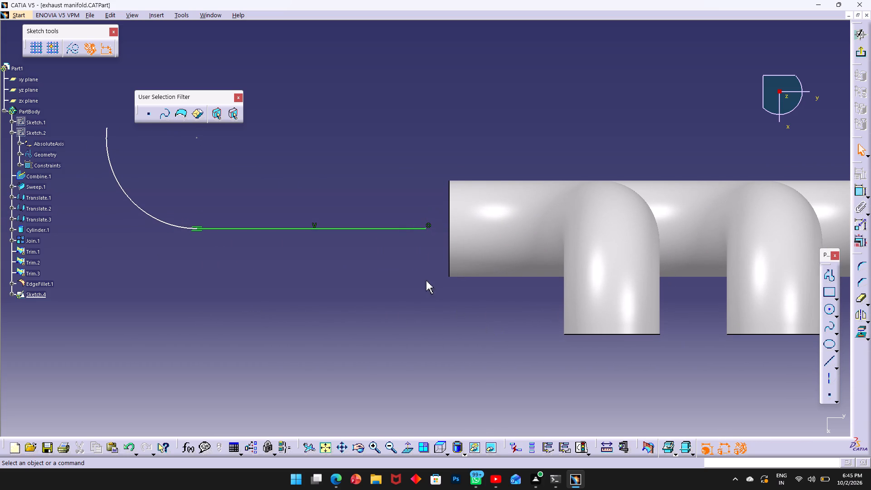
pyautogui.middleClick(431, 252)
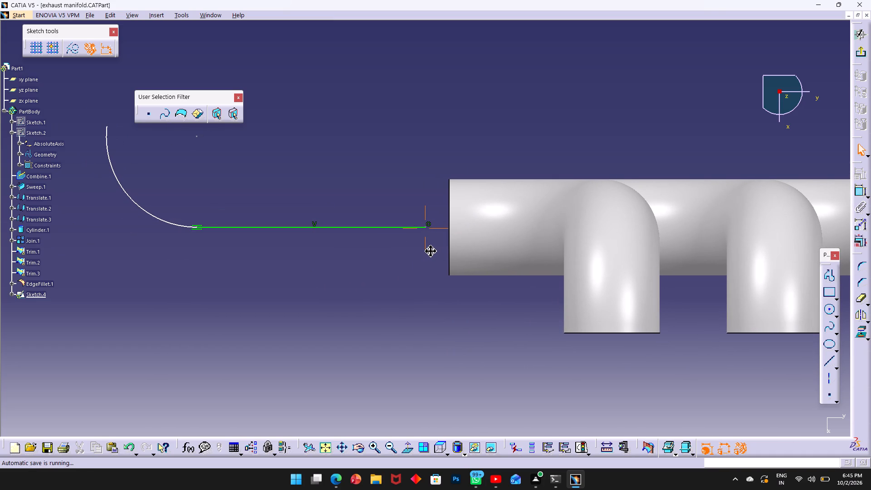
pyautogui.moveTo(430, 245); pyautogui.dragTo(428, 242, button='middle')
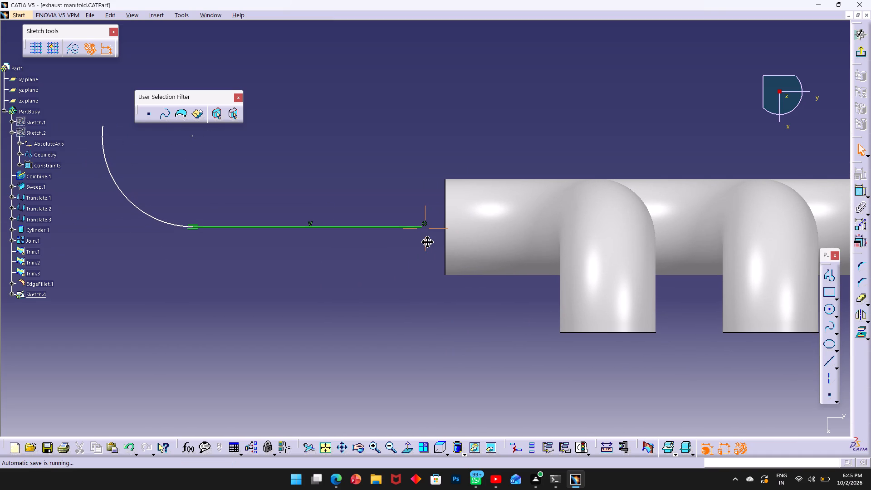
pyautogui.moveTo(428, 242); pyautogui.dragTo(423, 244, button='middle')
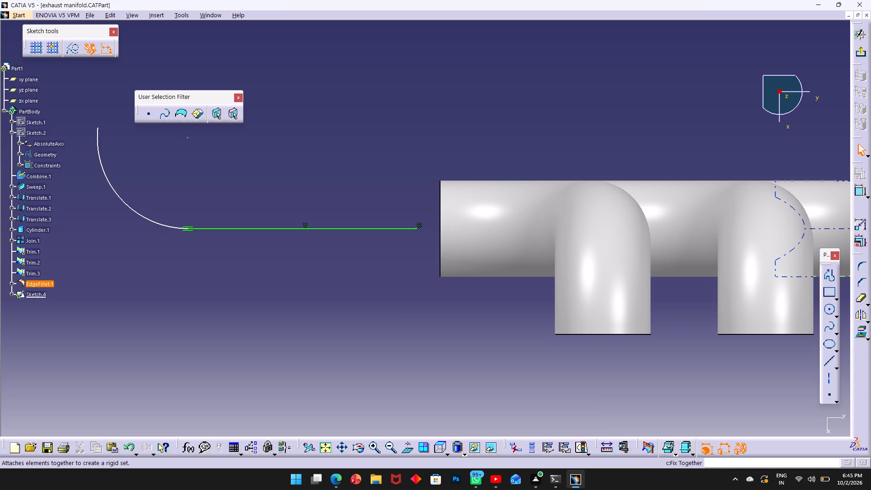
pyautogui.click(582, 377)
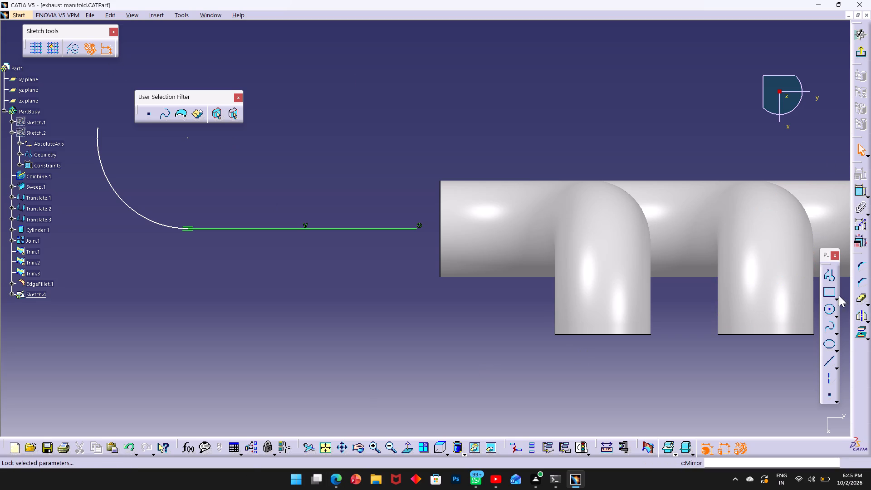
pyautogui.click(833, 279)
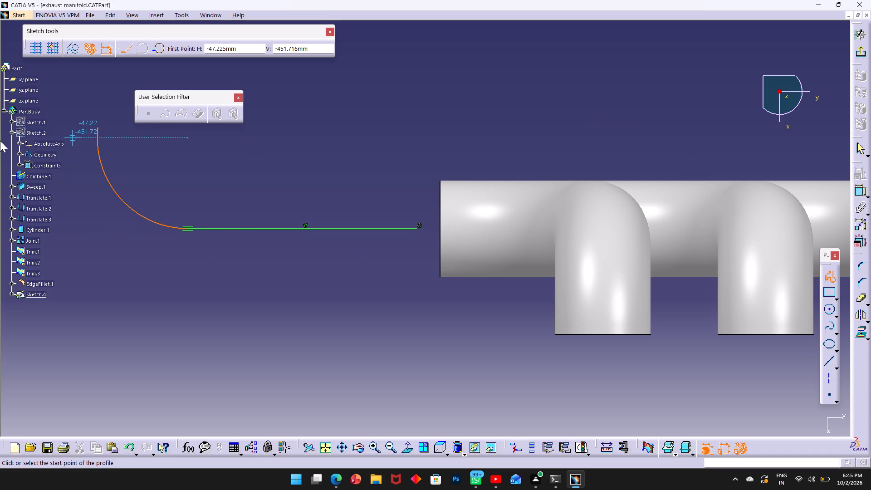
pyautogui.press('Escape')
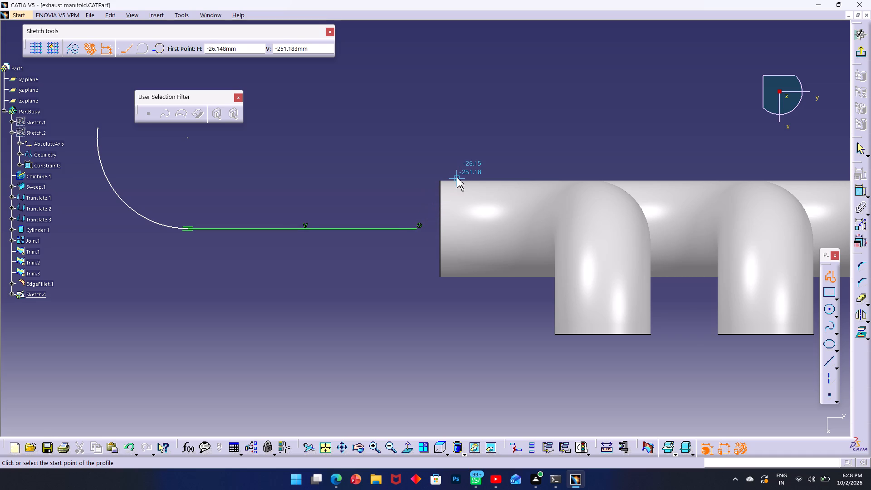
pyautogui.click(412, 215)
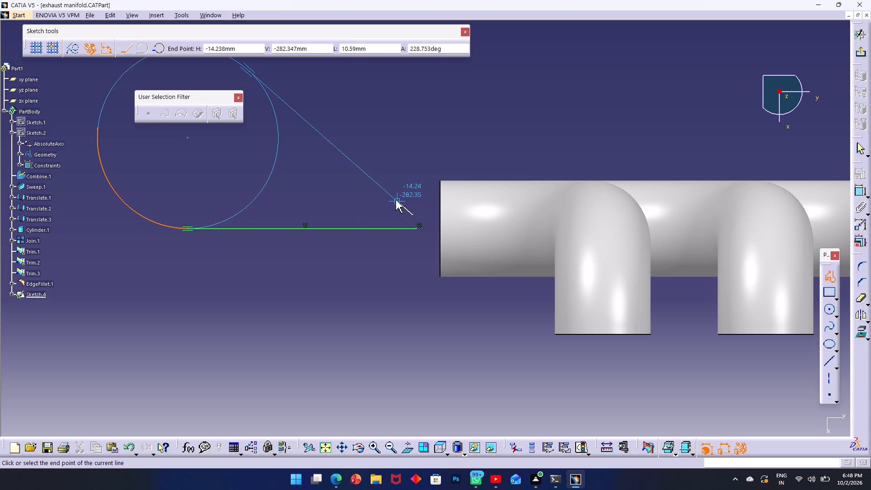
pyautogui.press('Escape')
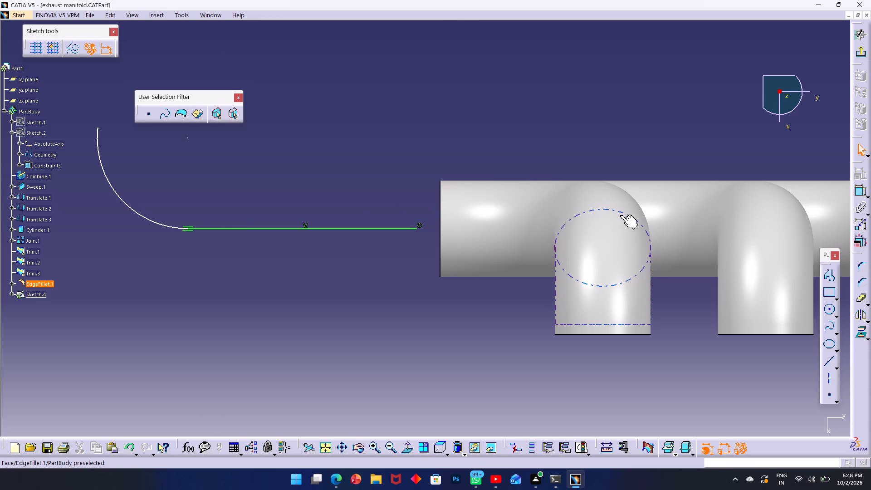
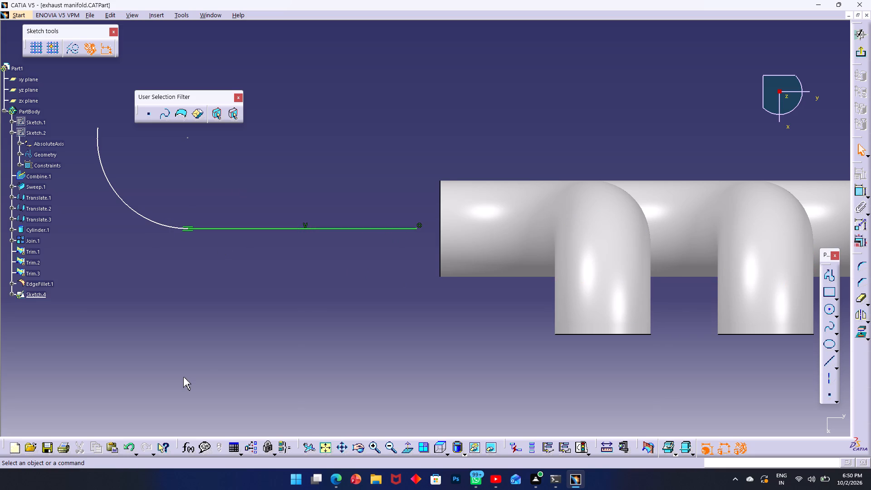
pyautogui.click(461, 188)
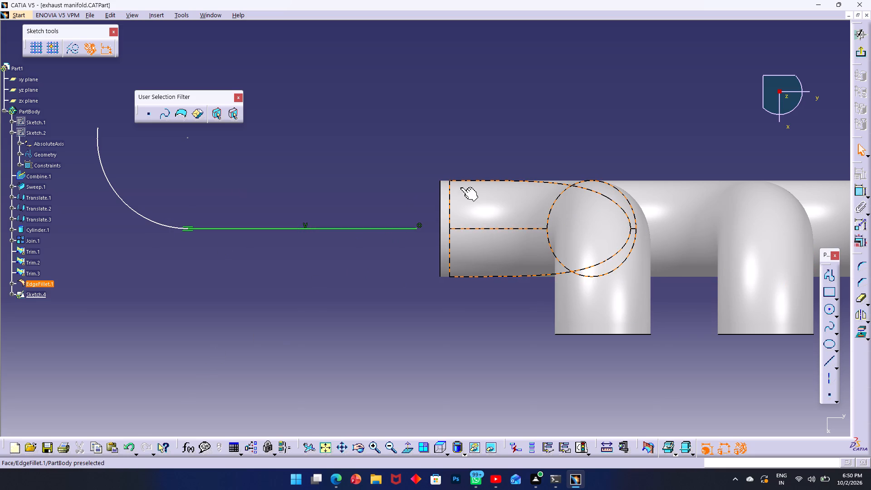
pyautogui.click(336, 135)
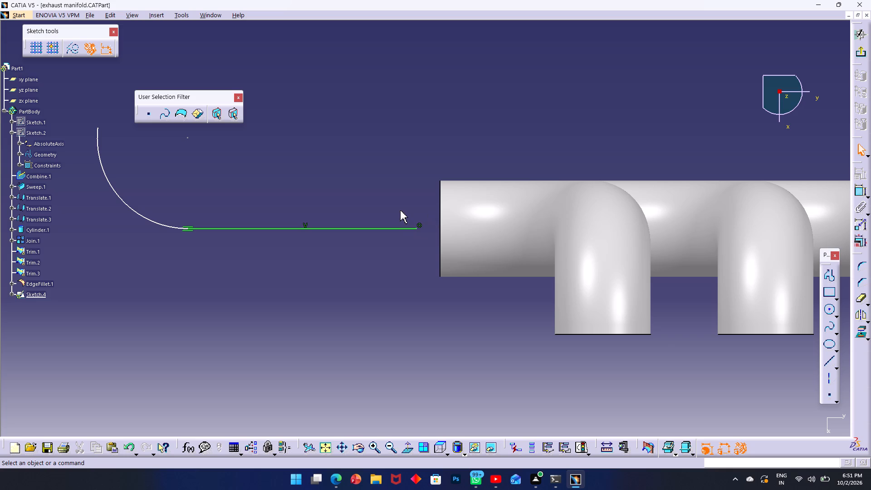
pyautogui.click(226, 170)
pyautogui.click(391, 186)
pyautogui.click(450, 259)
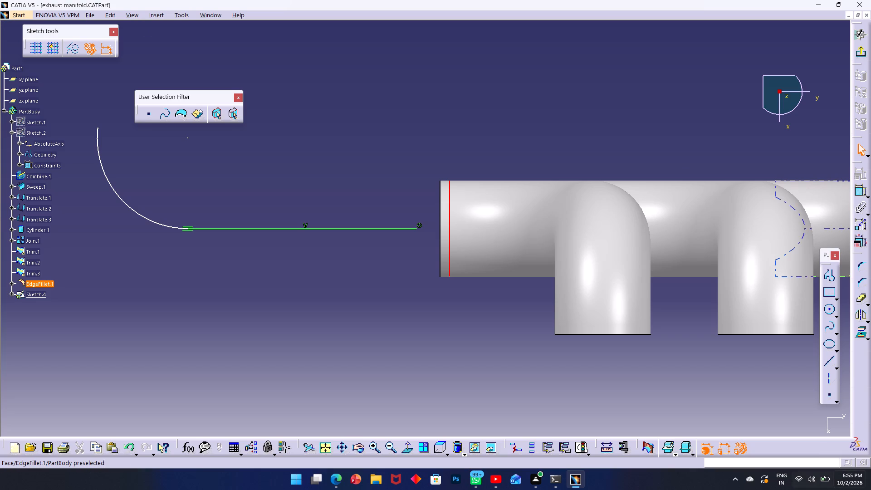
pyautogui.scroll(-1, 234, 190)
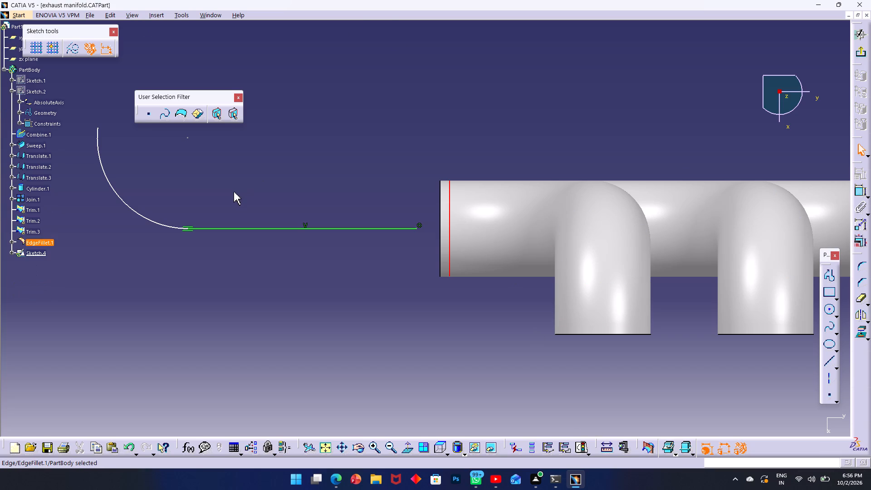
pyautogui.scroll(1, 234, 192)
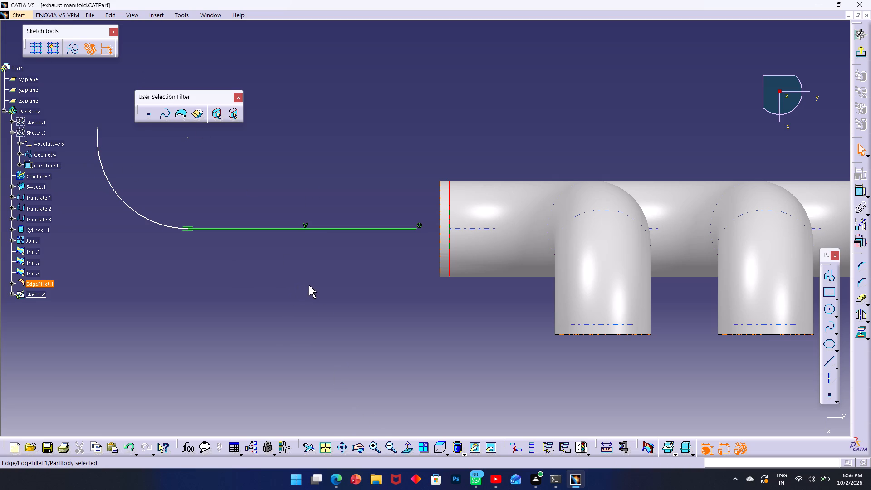
# Examine the outlet path sketch's position relative to the collector's open end and along the row of four runners.
pyautogui.click(374, 447)
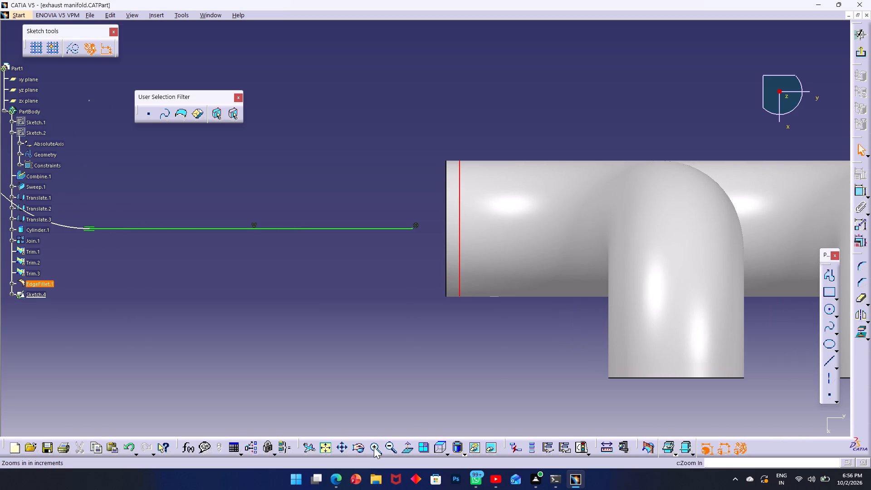
pyautogui.click(389, 446)
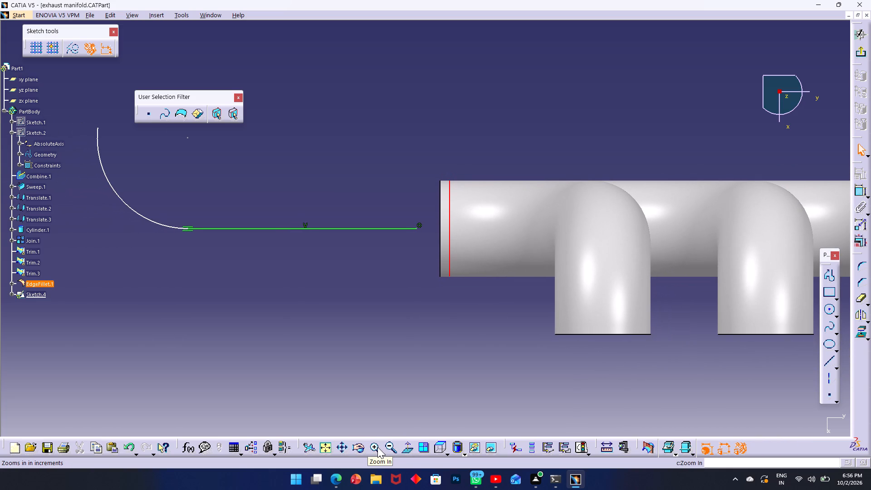
pyautogui.click(377, 447)
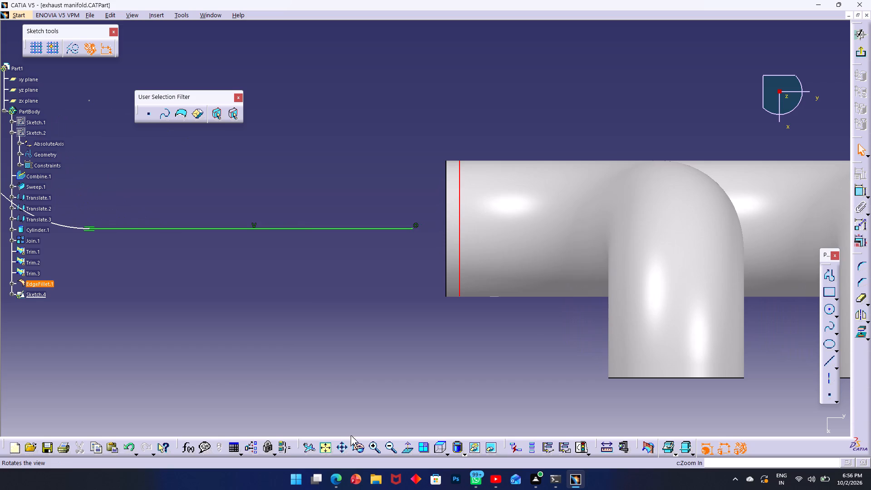
pyautogui.moveTo(306, 344); pyautogui.dragTo(429, 373, button='middle')
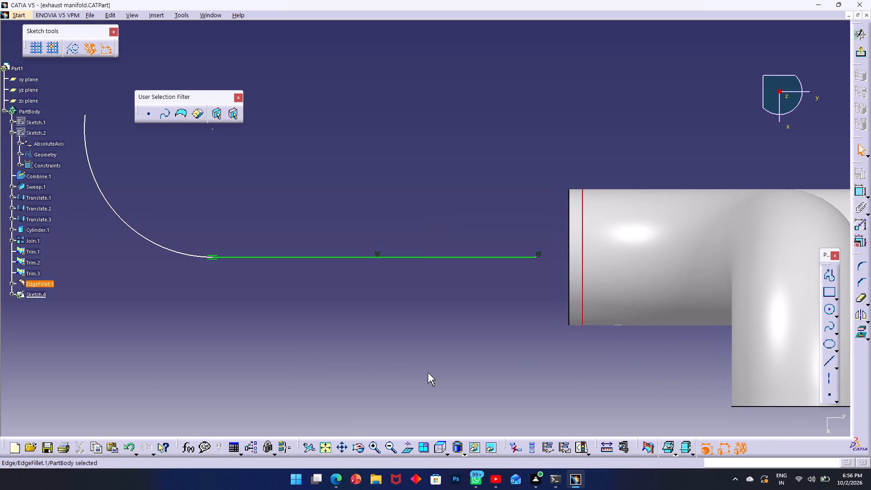
pyautogui.click(389, 446)
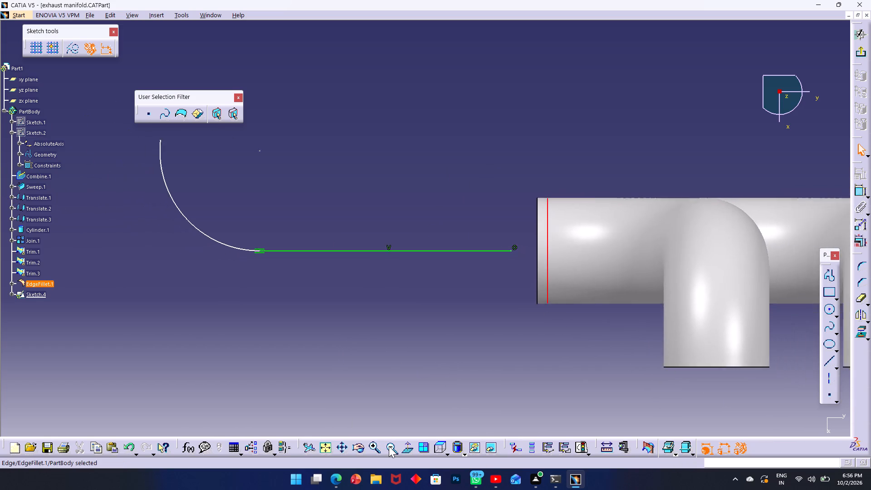
pyautogui.click(389, 446)
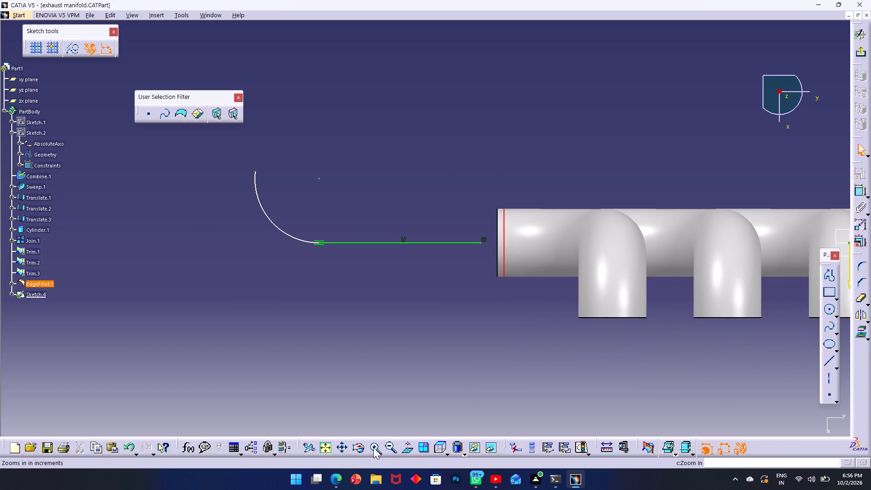
pyautogui.click(373, 447)
pyautogui.moveTo(454, 399); pyautogui.dragTo(428, 399, button='middle')
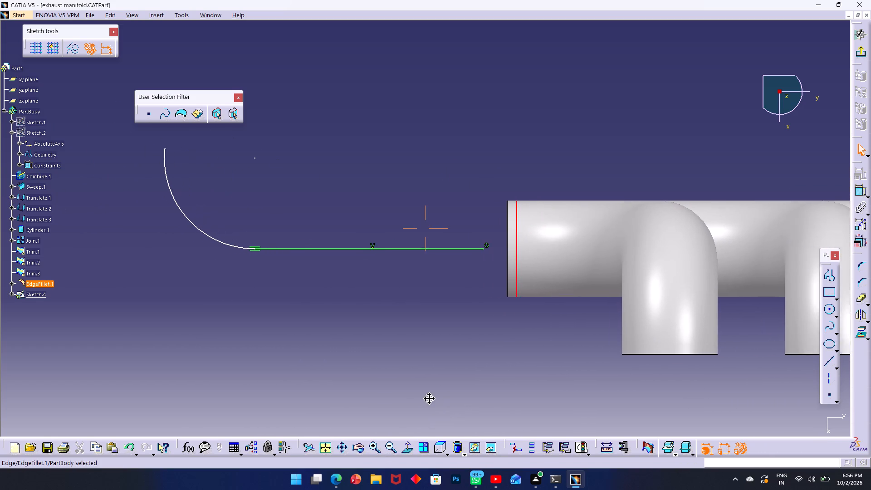
pyautogui.moveTo(428, 399); pyautogui.dragTo(199, 375, button='middle')
pyautogui.scroll(1, 215, 373)
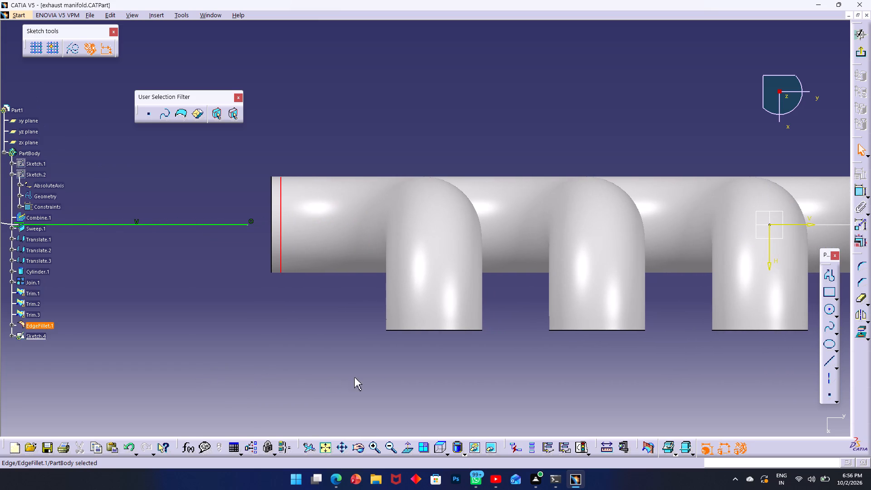
pyautogui.moveTo(606, 390); pyautogui.dragTo(433, 380, button='middle')
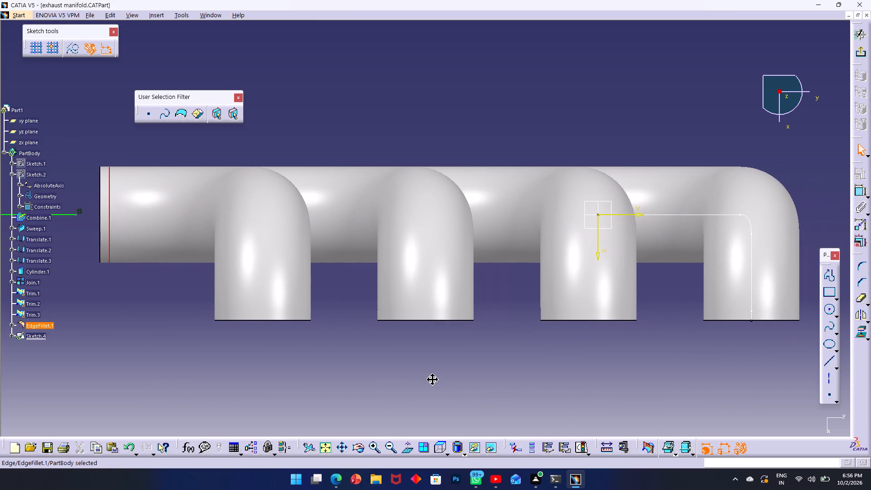
pyautogui.moveTo(433, 380); pyautogui.dragTo(526, 381, button='middle')
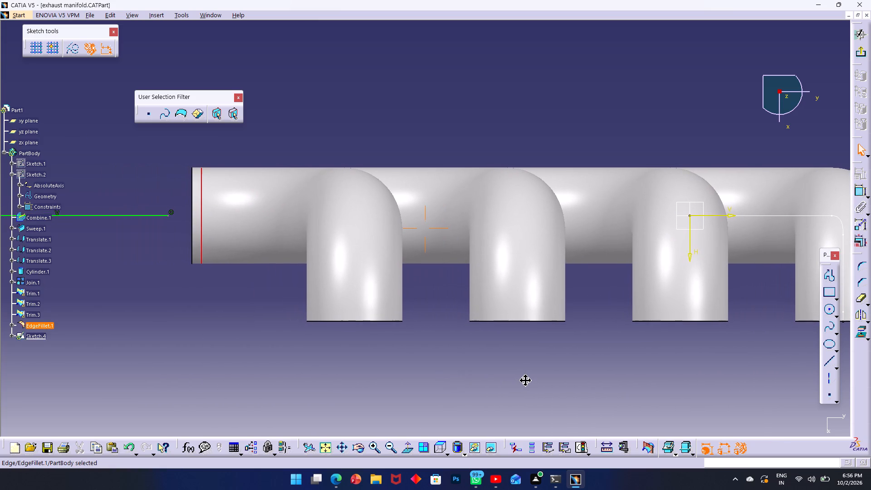
pyautogui.moveTo(526, 381); pyautogui.dragTo(526, 383, button='middle')
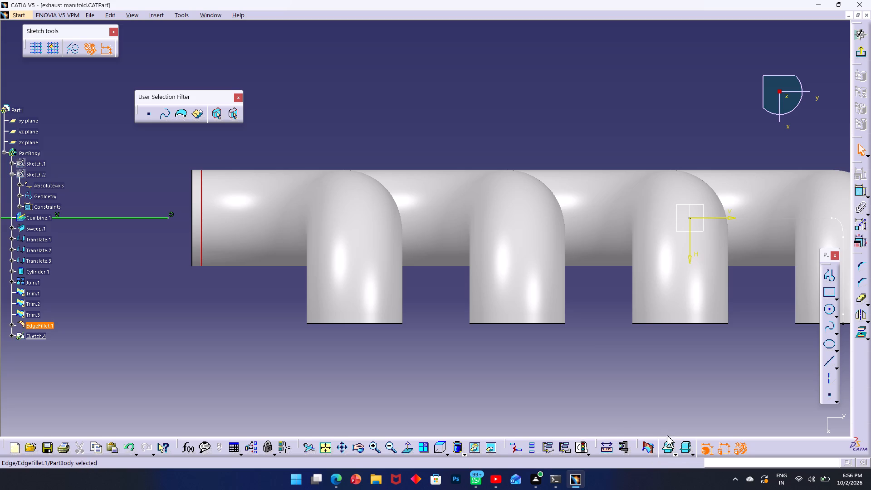
pyautogui.moveTo(430, 288); pyautogui.dragTo(483, 278, button='middle')
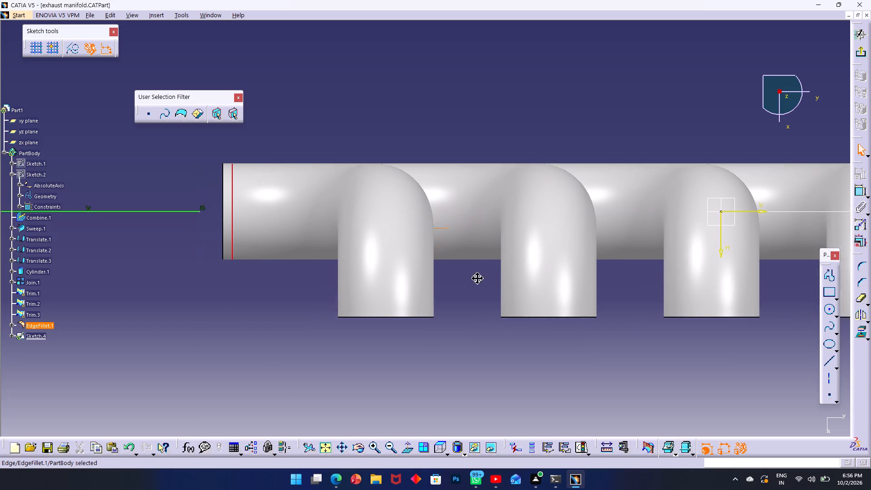
pyautogui.moveTo(483, 278); pyautogui.dragTo(746, 283, button='middle')
pyautogui.moveTo(466, 243); pyautogui.dragTo(472, 294, button='middle')
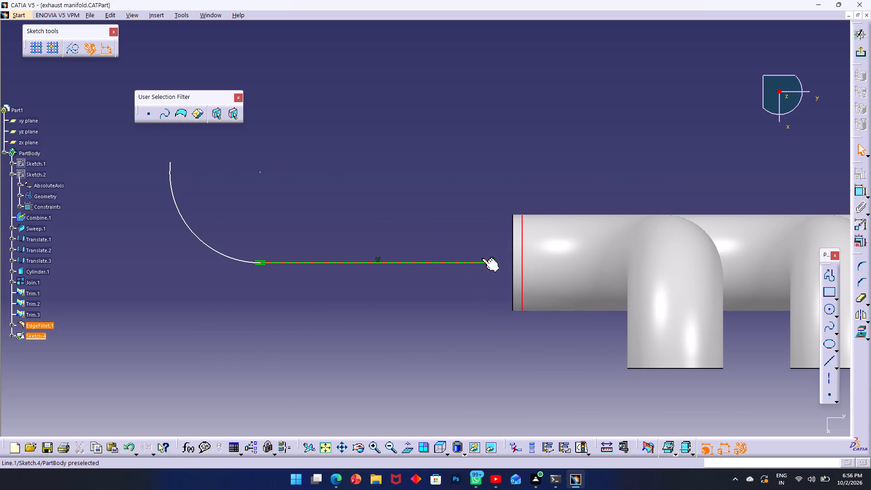
pyautogui.scroll(2, 44, 228)
pyautogui.scroll(-1, 48, 225)
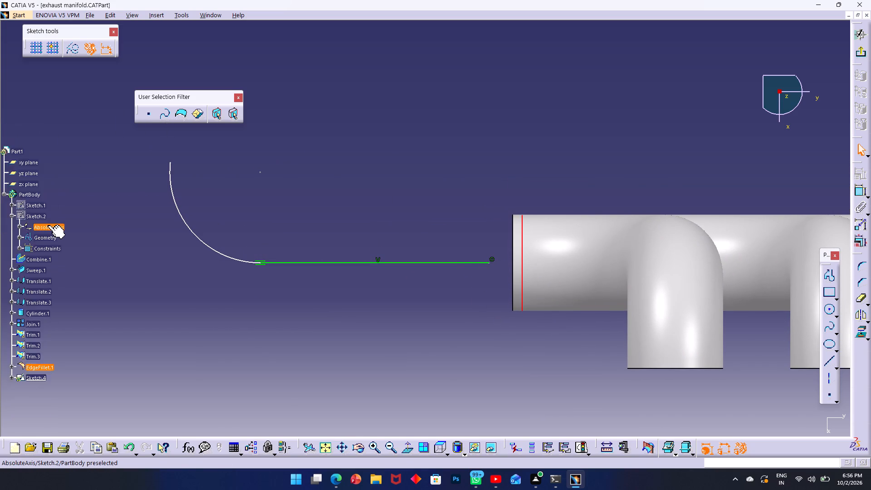
pyautogui.scroll(-1, 48, 225)
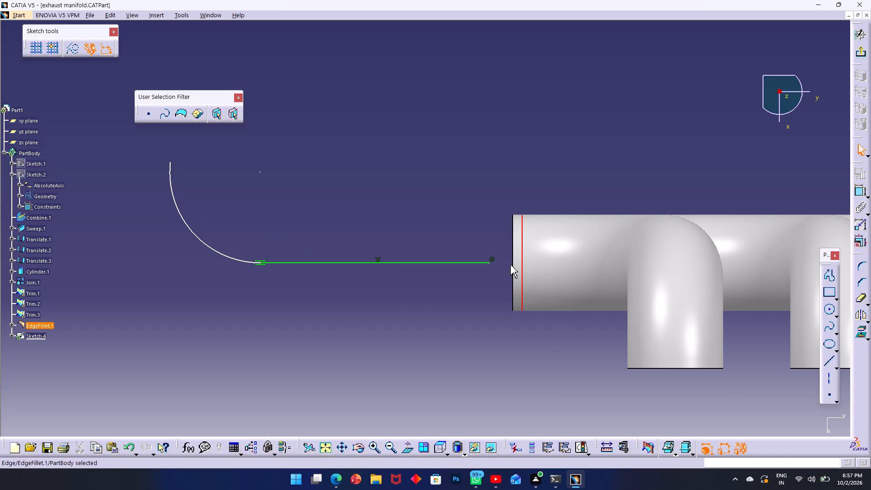
pyautogui.moveTo(583, 342); pyautogui.dragTo(410, 320, button='middle')
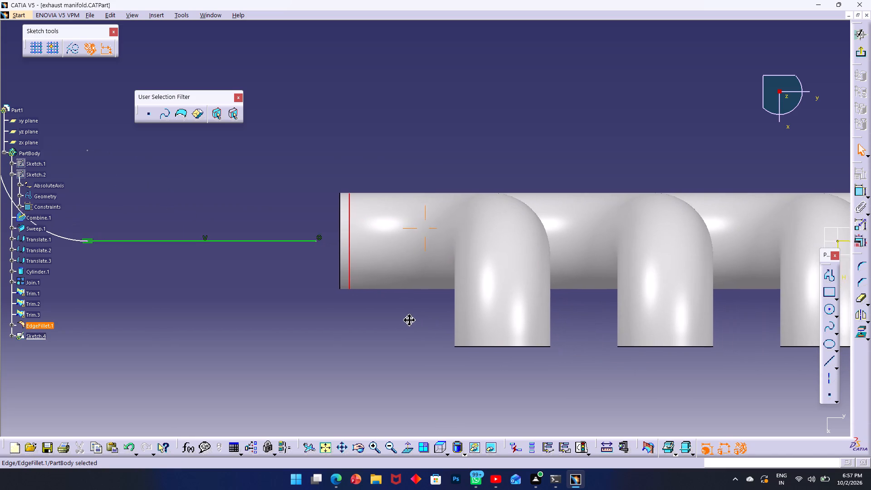
pyautogui.moveTo(410, 320); pyautogui.dragTo(396, 293, button='middle')
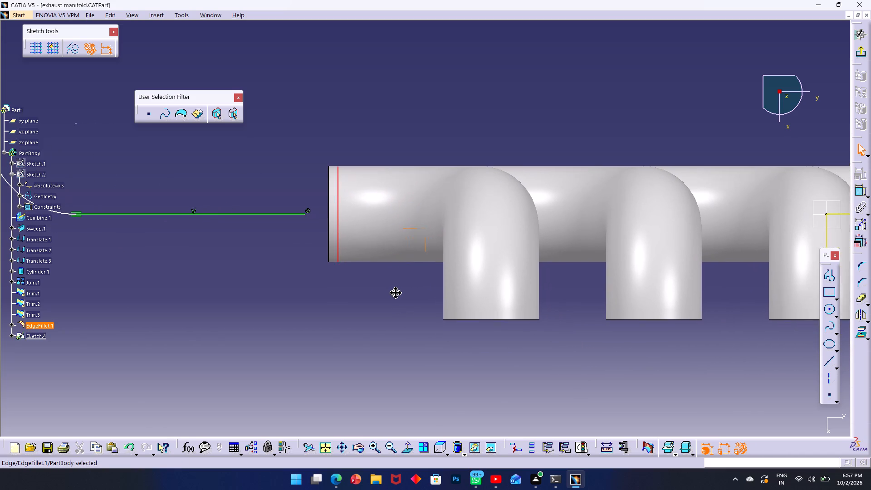
pyautogui.moveTo(396, 293); pyautogui.dragTo(270, 280, button='middle')
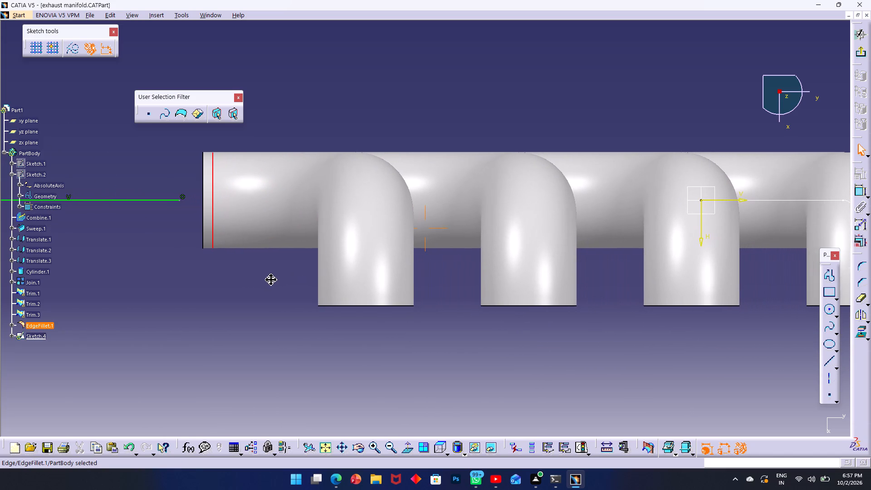
pyautogui.moveTo(270, 280); pyautogui.dragTo(467, 287, button='middle')
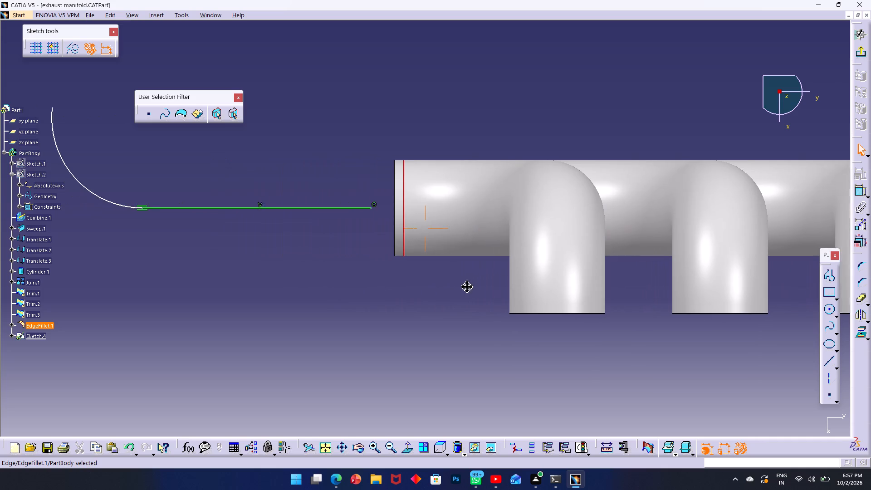
pyautogui.moveTo(467, 287); pyautogui.dragTo(560, 285, button='middle')
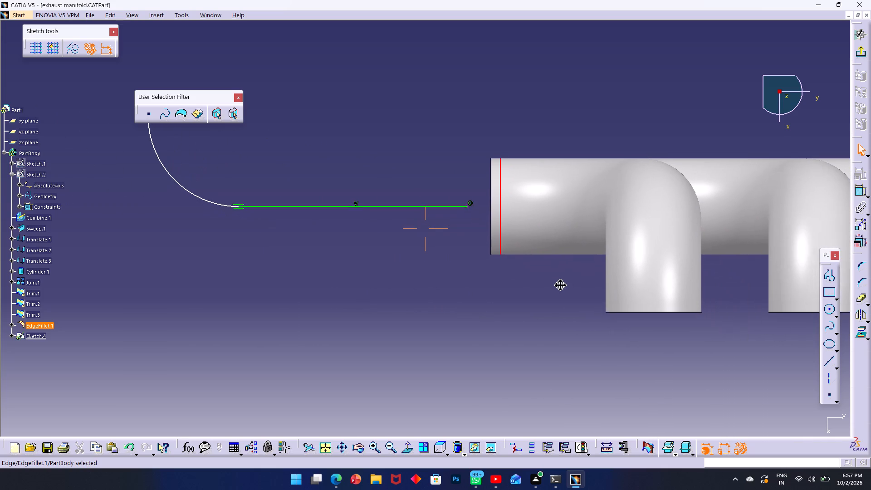
pyautogui.moveTo(560, 285); pyautogui.dragTo(380, 253, button='middle')
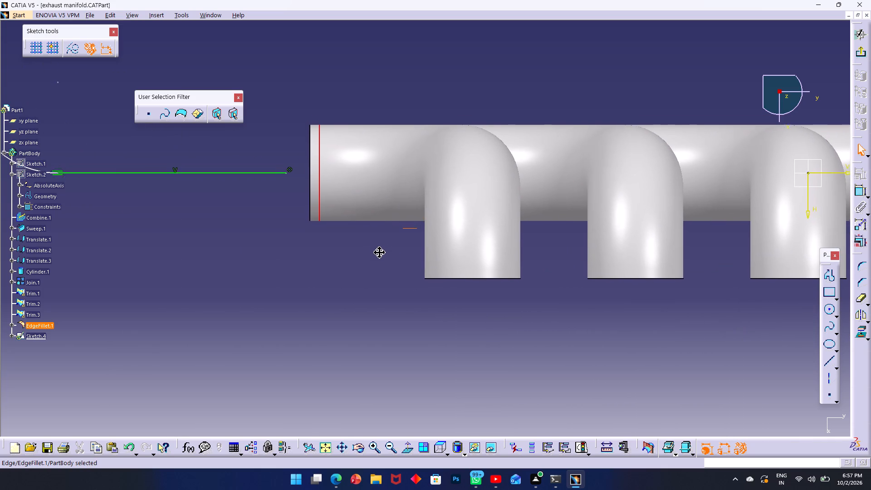
pyautogui.moveTo(380, 253); pyautogui.dragTo(403, 259, button='middle')
pyautogui.moveTo(440, 249); pyautogui.dragTo(411, 246, button='middle')
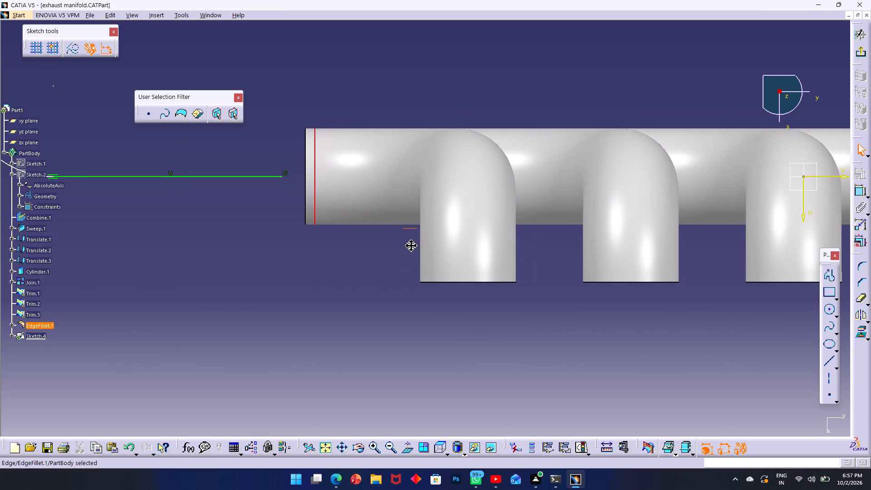
pyautogui.moveTo(411, 246); pyautogui.dragTo(433, 255, button='middle')
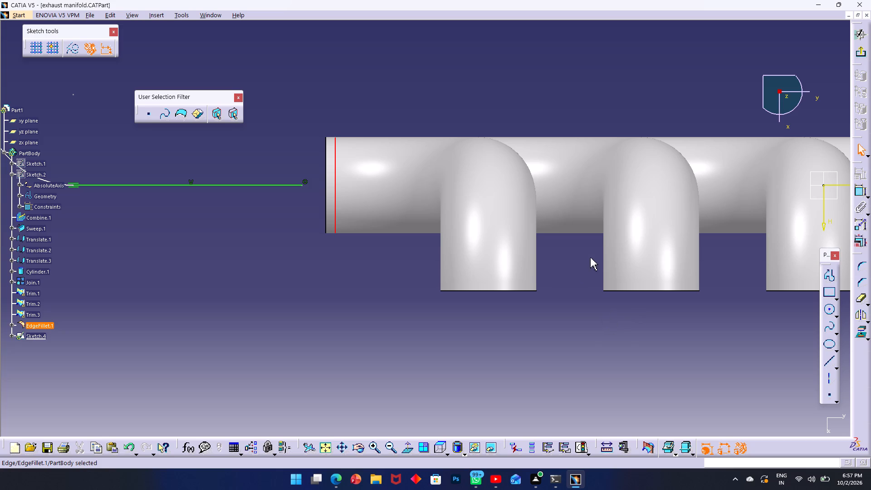
pyautogui.moveTo(591, 257); pyautogui.dragTo(431, 259, button='middle')
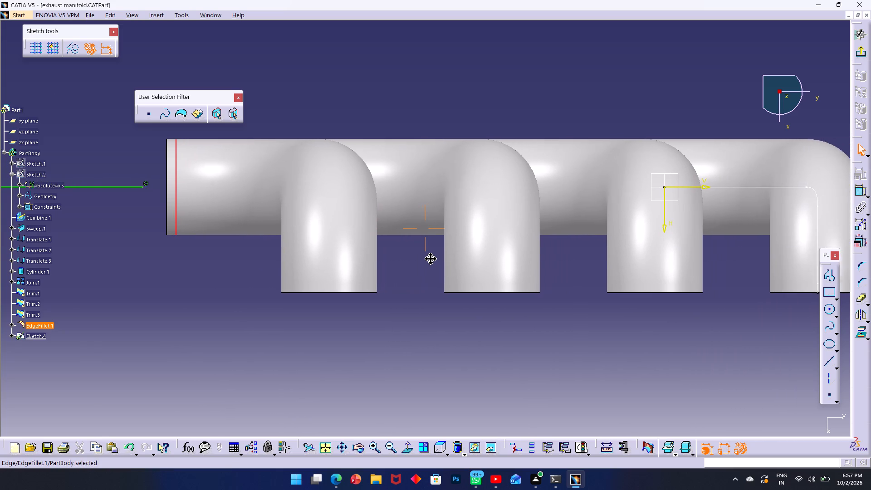
pyautogui.moveTo(431, 259); pyautogui.dragTo(305, 260, button='middle')
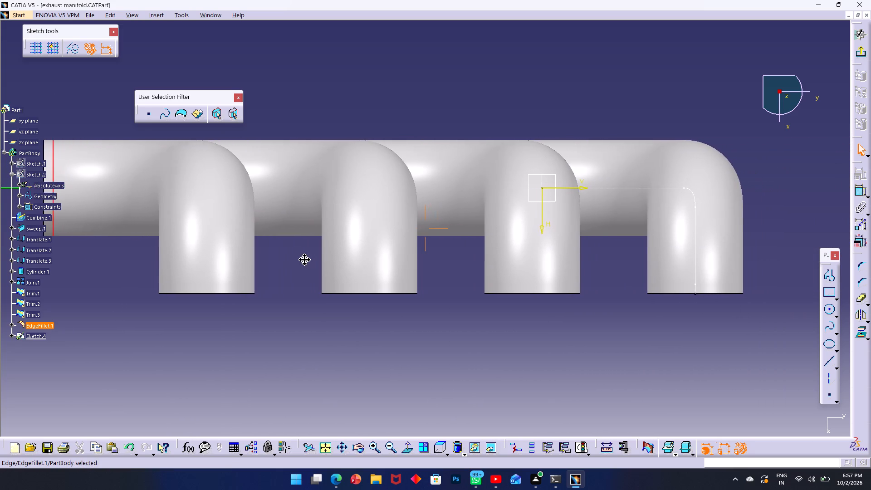
pyautogui.moveTo(305, 260); pyautogui.dragTo(628, 271, button='middle')
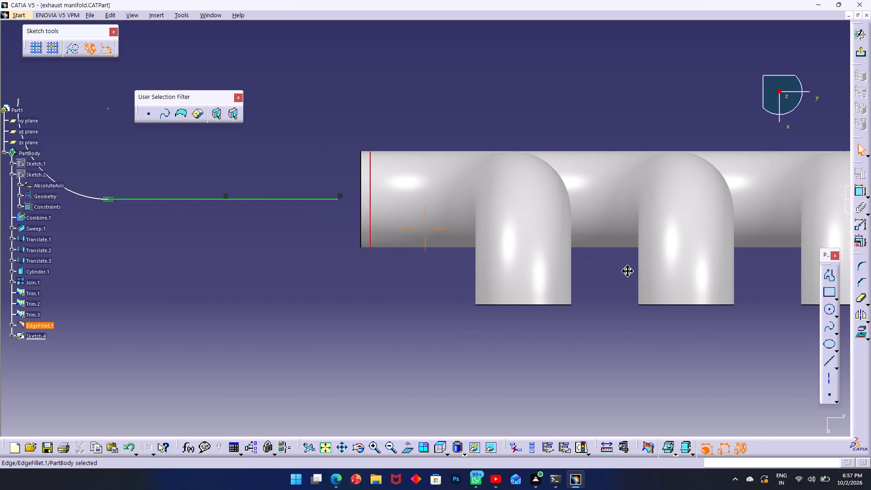
pyautogui.moveTo(628, 271); pyautogui.dragTo(587, 265, button='middle')
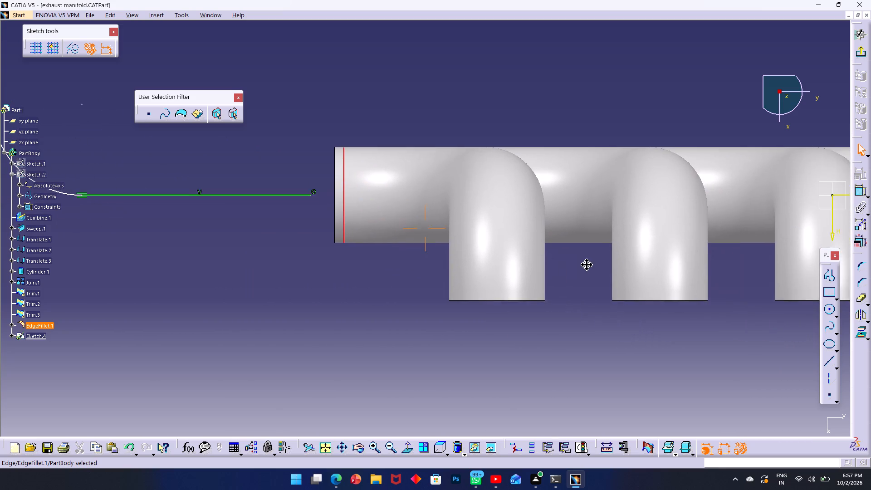
pyautogui.moveTo(587, 265); pyautogui.dragTo(315, 251, button='middle')
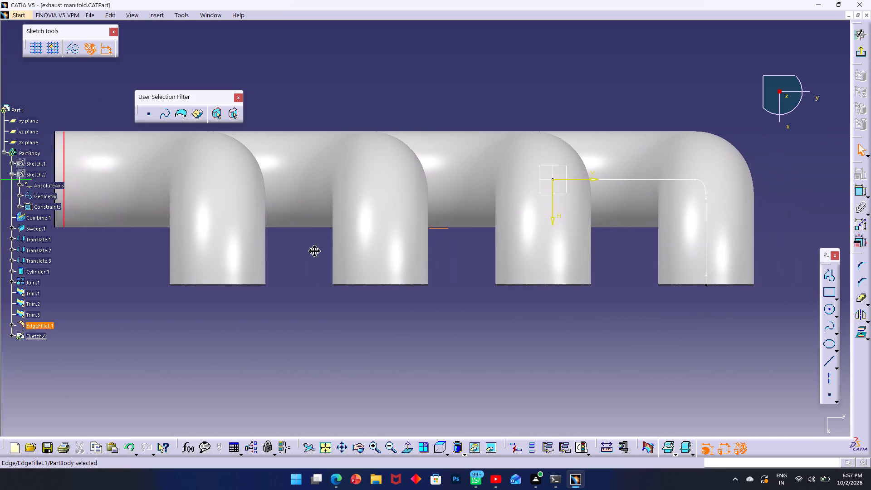
# Examine the whole outlet path sketch, its line and tangent arc, against the collector's open end and the four runners.
pyautogui.moveTo(315, 251); pyautogui.dragTo(528, 268, button='middle')
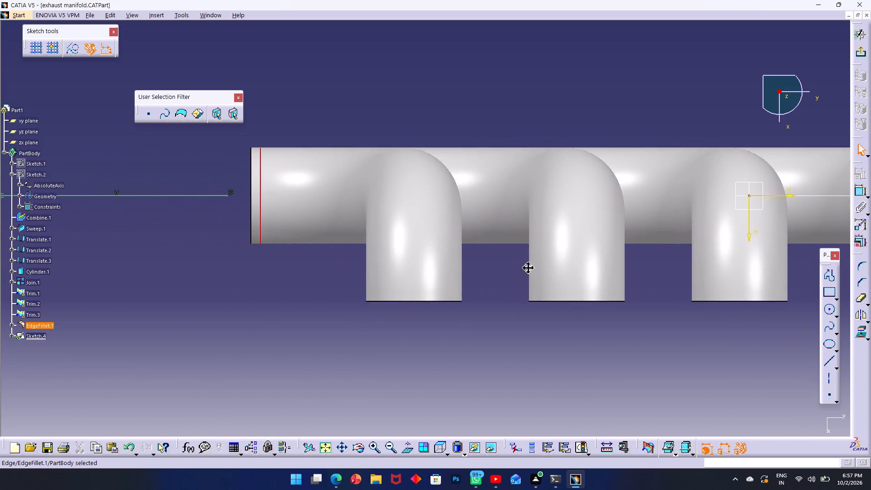
pyautogui.moveTo(528, 268); pyautogui.dragTo(463, 264, button='middle')
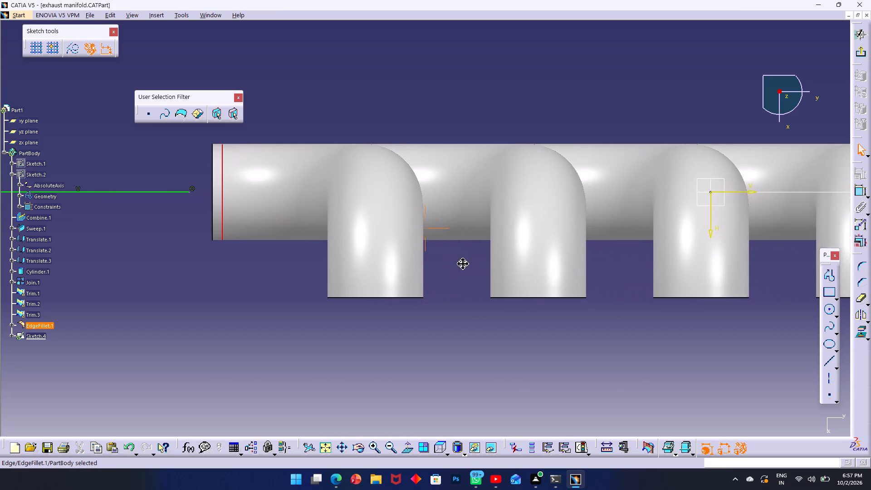
pyautogui.moveTo(463, 264); pyautogui.dragTo(429, 267, button='middle')
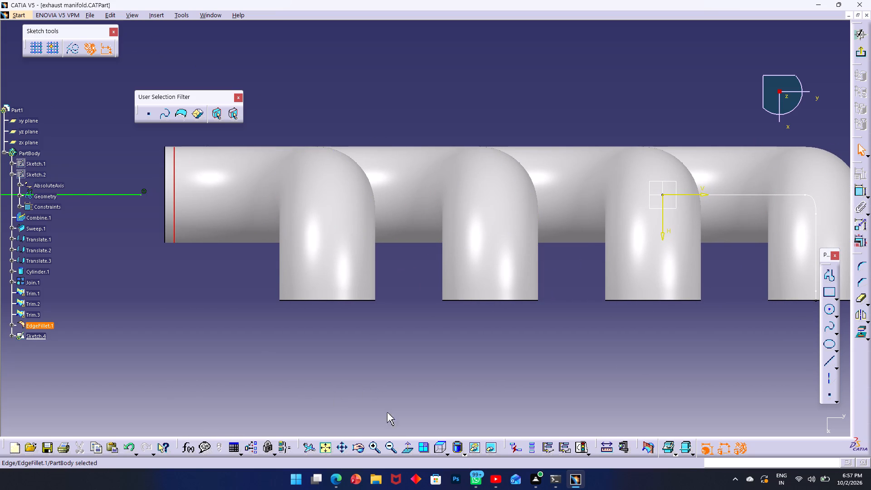
pyautogui.click(388, 446)
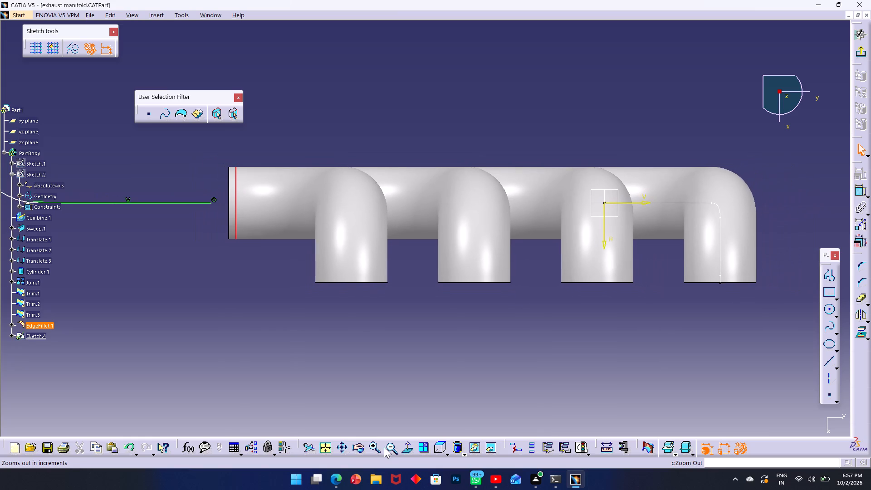
pyautogui.moveTo(184, 267); pyautogui.dragTo(275, 293, button='middle')
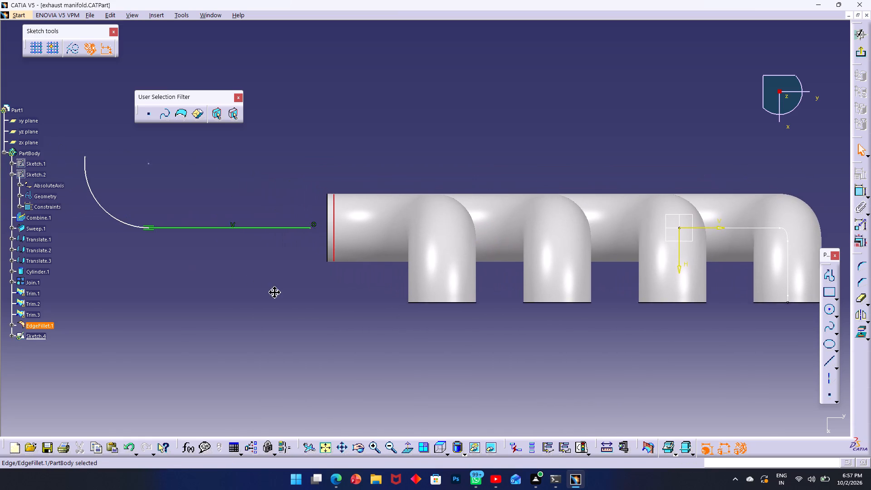
pyautogui.moveTo(275, 293); pyautogui.dragTo(263, 303, button='middle')
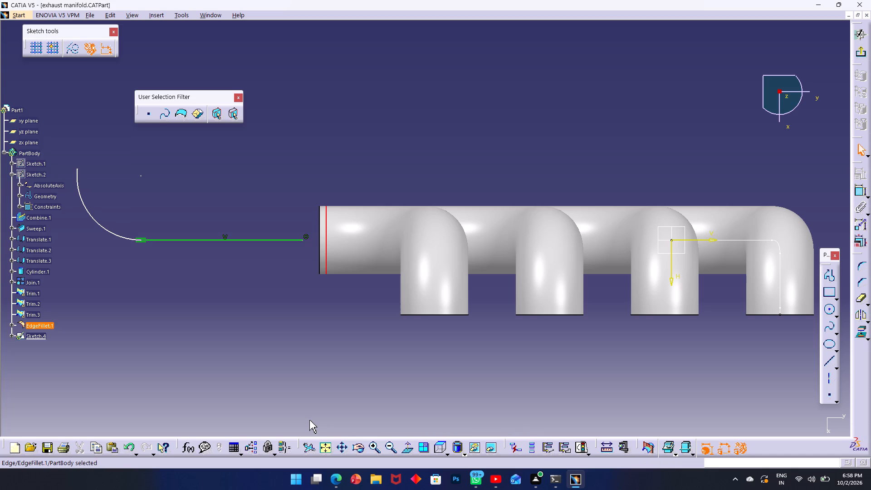
pyautogui.click(372, 442)
pyautogui.click(388, 444)
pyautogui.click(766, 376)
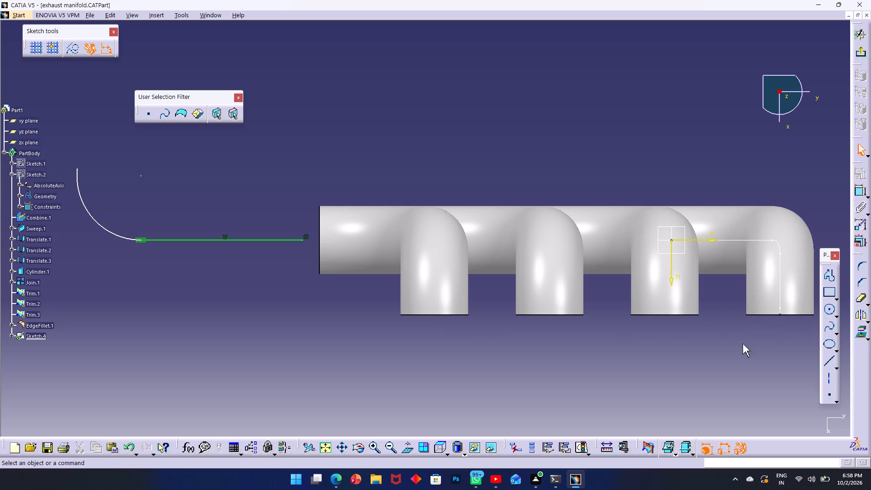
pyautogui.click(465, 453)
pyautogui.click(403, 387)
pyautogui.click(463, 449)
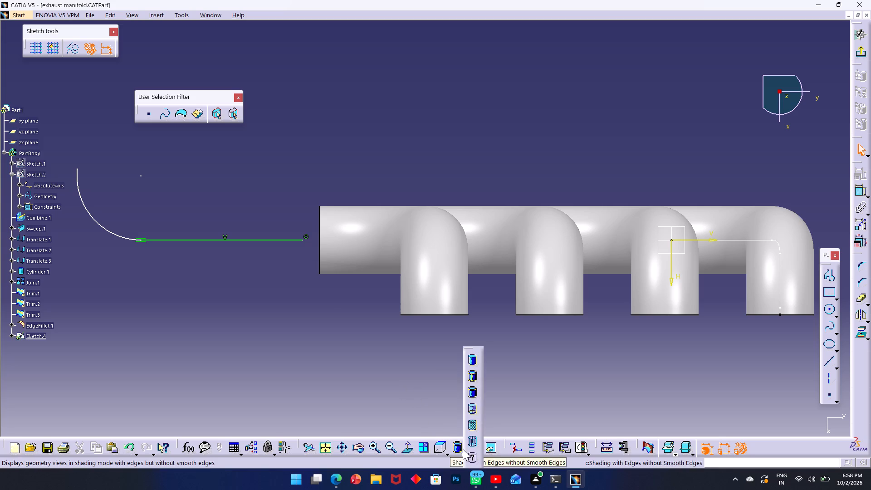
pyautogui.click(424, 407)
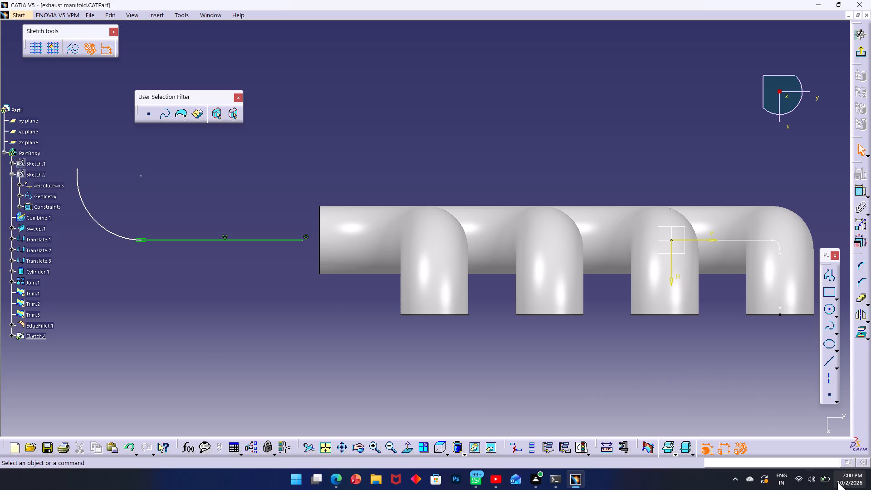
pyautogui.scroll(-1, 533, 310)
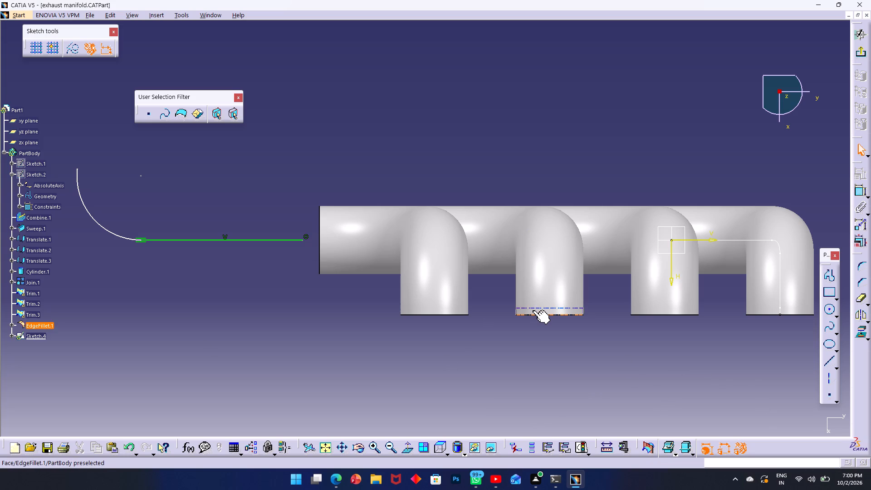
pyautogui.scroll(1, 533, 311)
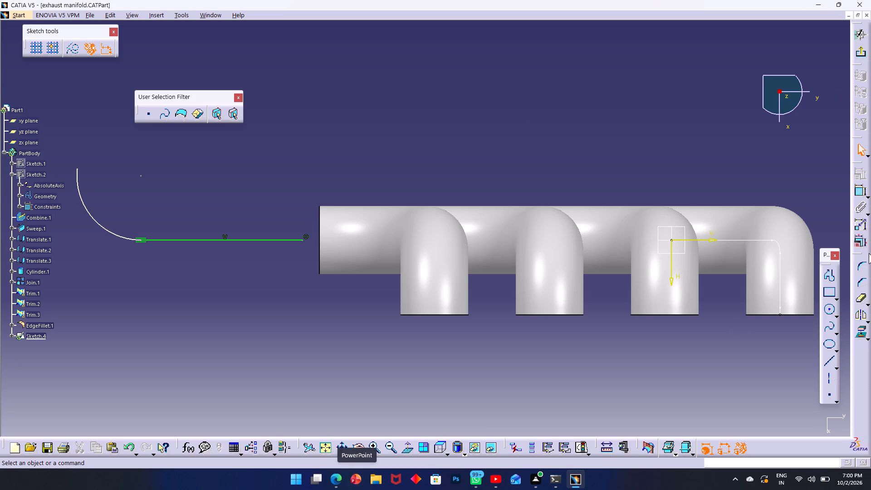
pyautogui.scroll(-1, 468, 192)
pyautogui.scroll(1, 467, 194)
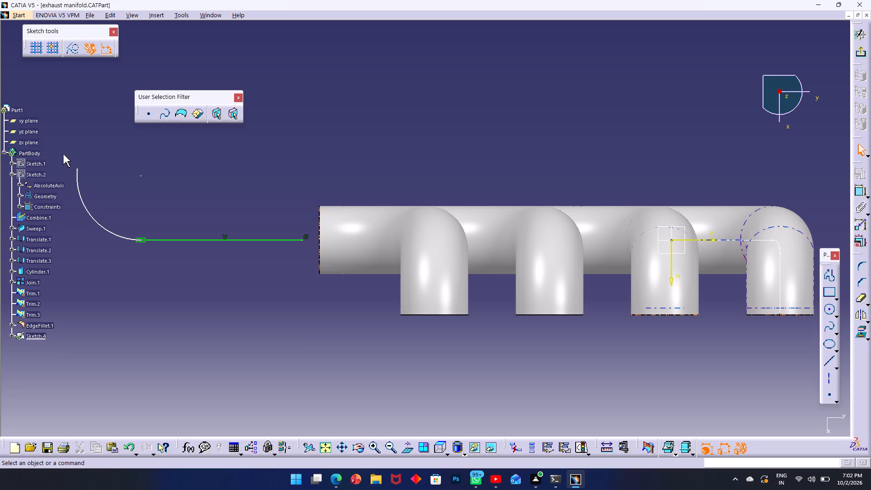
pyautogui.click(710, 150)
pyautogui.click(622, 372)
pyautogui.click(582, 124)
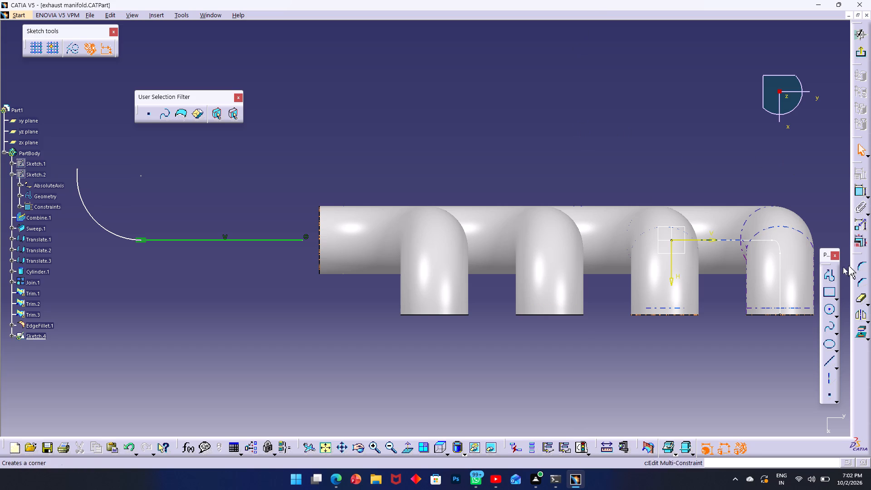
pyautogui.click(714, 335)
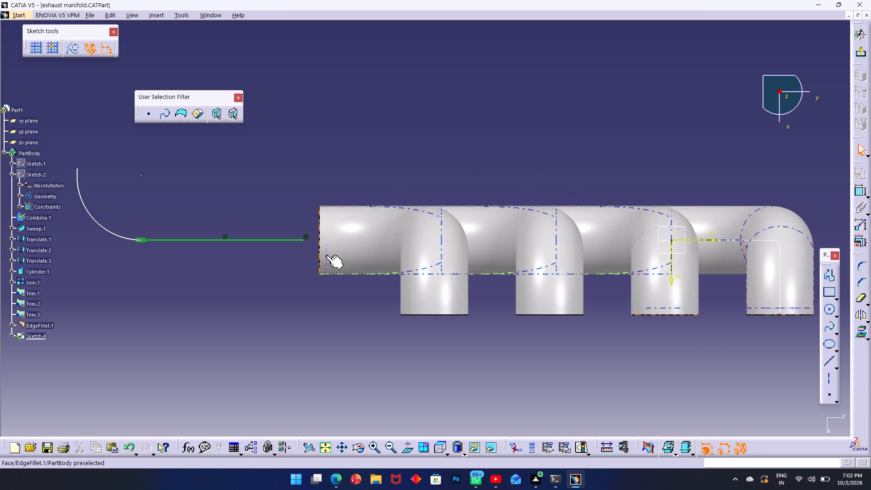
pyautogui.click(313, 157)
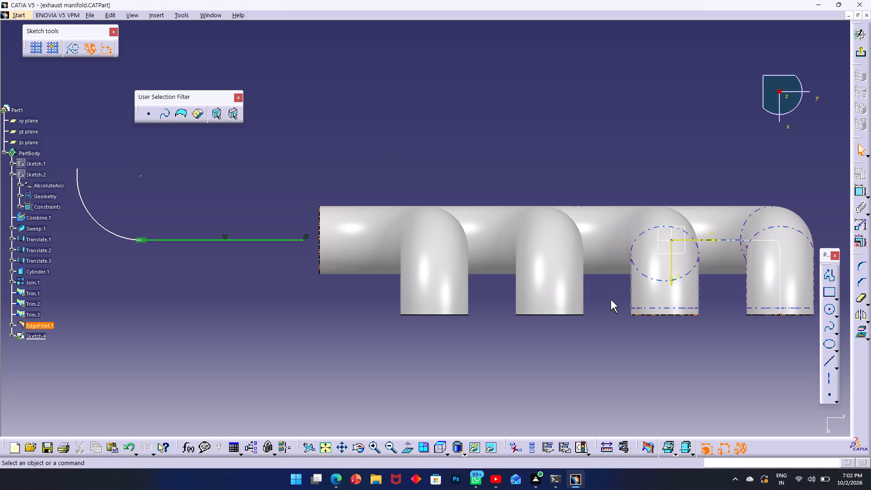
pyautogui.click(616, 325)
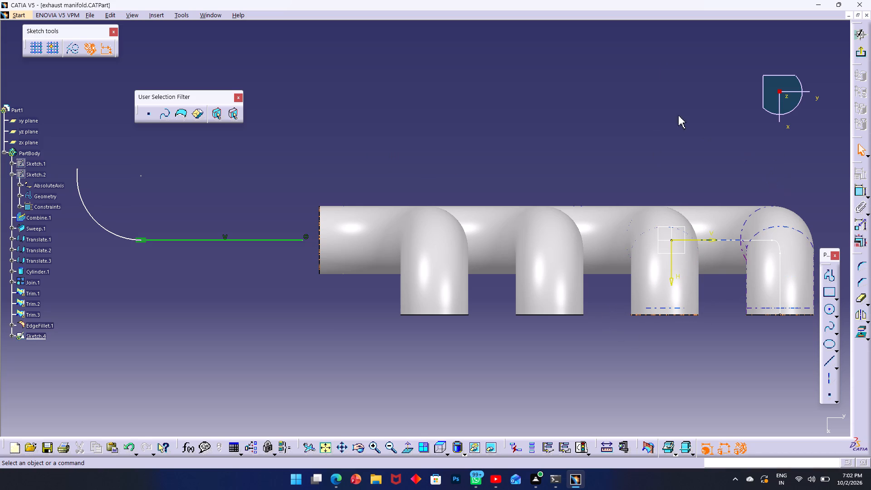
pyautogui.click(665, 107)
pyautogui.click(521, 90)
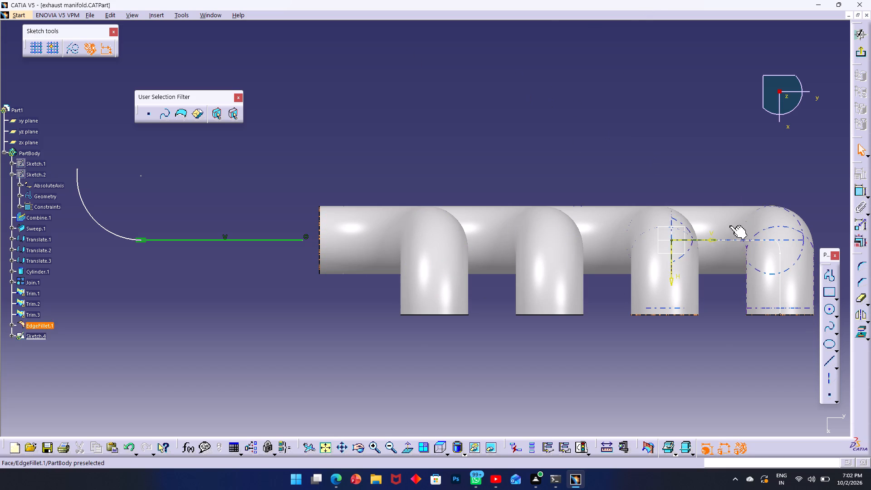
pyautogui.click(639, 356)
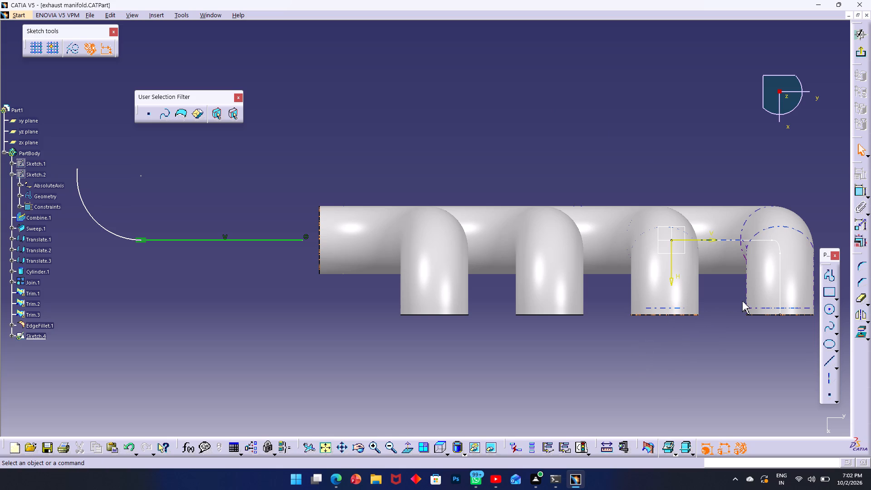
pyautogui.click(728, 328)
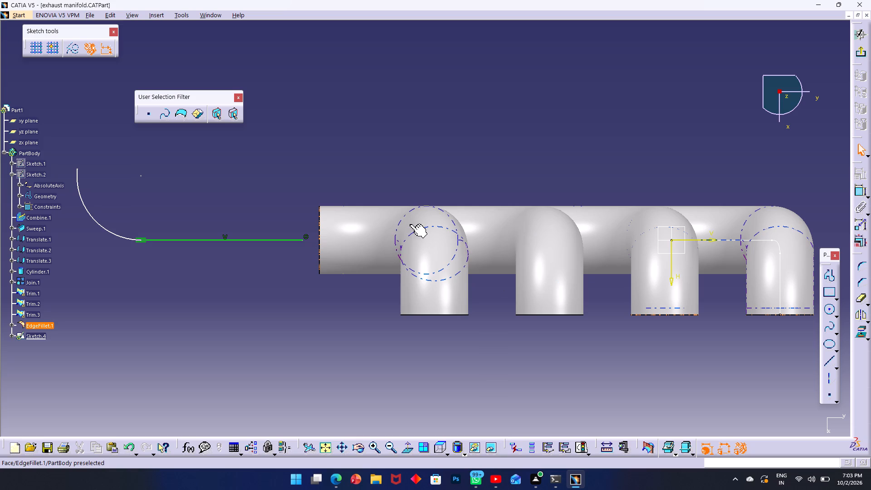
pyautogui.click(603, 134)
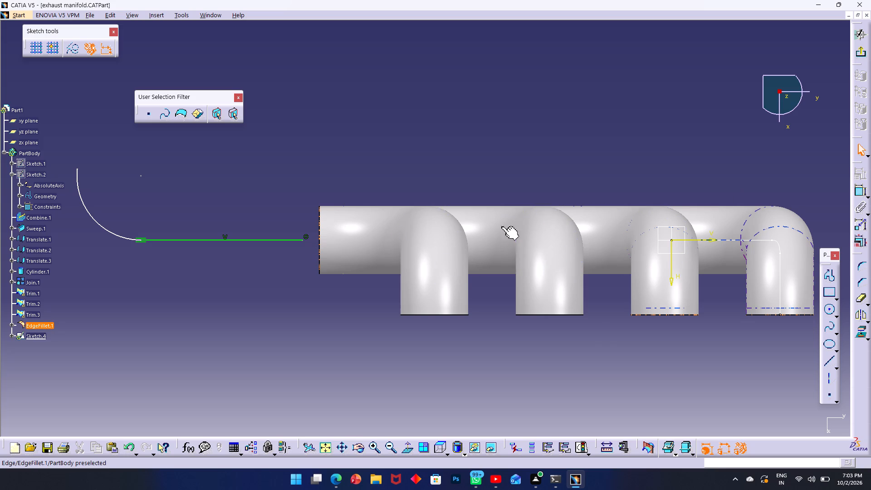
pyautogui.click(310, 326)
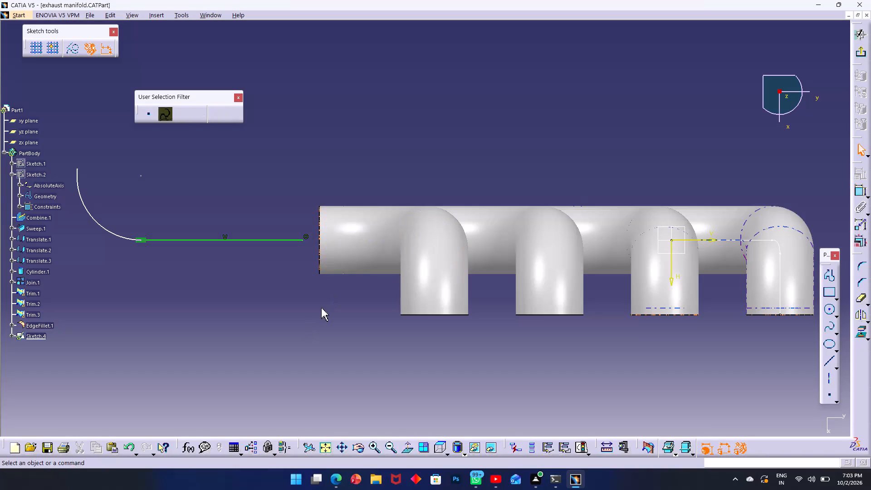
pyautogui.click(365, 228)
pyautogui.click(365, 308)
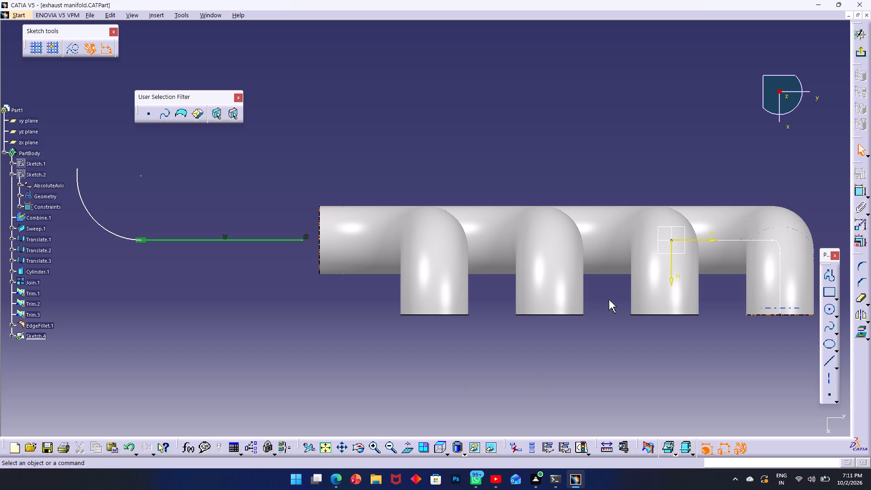
# Save the exhaust manifold part.
pyautogui.hotkey('ctrl', 'd')
pyautogui.hotkey('ctrl', 's')
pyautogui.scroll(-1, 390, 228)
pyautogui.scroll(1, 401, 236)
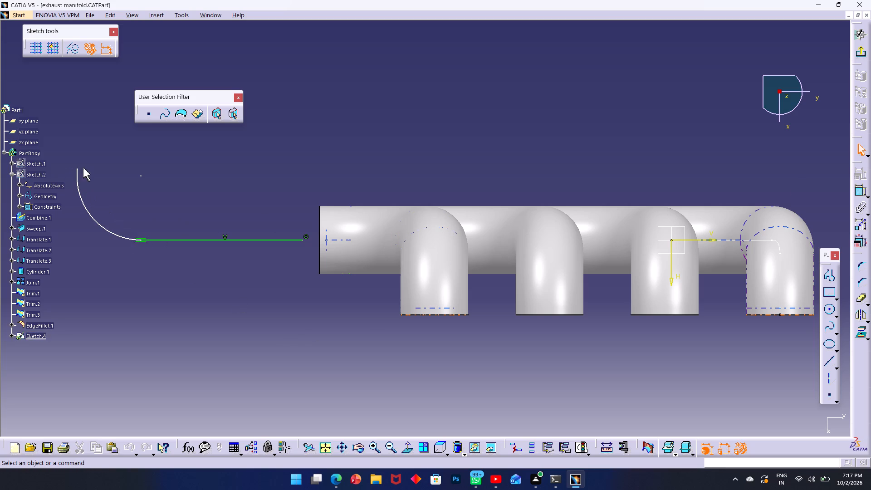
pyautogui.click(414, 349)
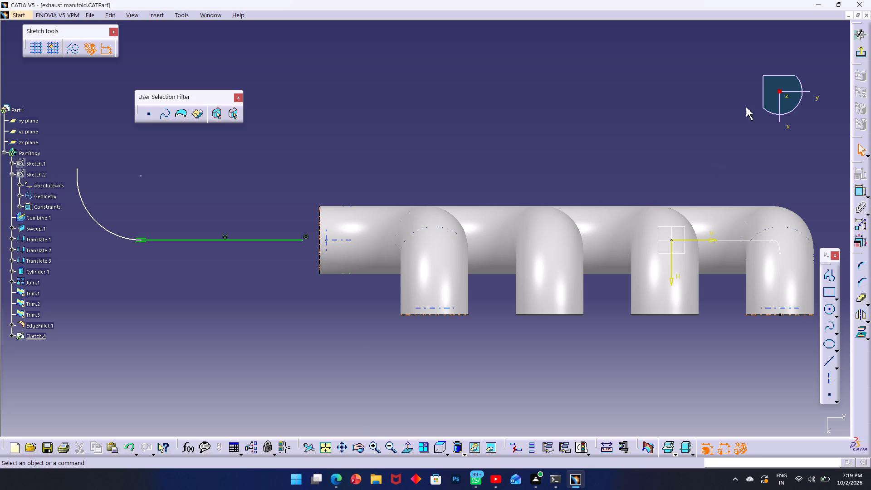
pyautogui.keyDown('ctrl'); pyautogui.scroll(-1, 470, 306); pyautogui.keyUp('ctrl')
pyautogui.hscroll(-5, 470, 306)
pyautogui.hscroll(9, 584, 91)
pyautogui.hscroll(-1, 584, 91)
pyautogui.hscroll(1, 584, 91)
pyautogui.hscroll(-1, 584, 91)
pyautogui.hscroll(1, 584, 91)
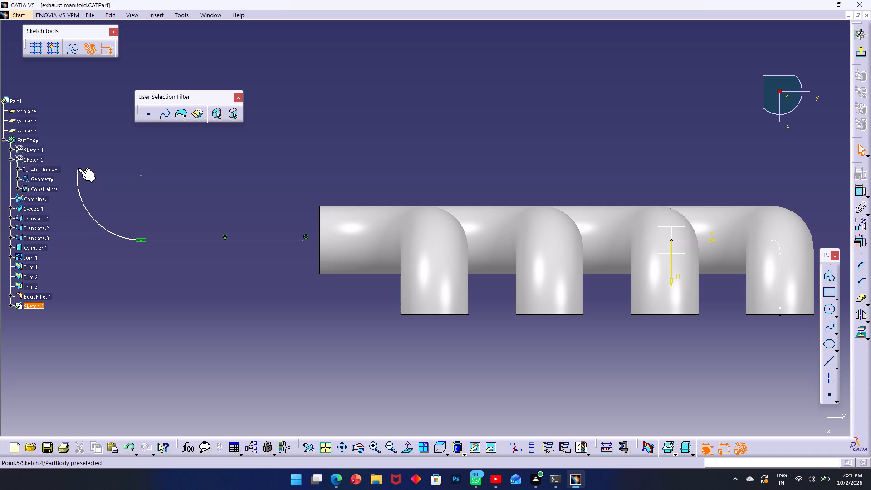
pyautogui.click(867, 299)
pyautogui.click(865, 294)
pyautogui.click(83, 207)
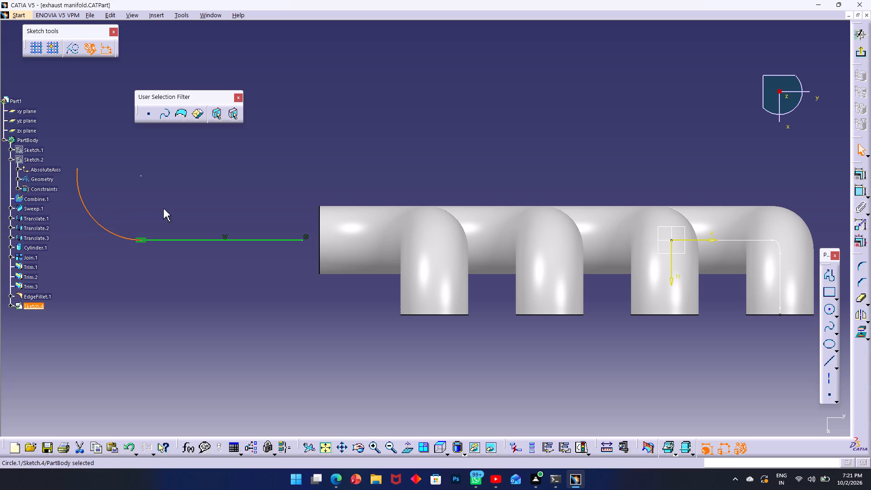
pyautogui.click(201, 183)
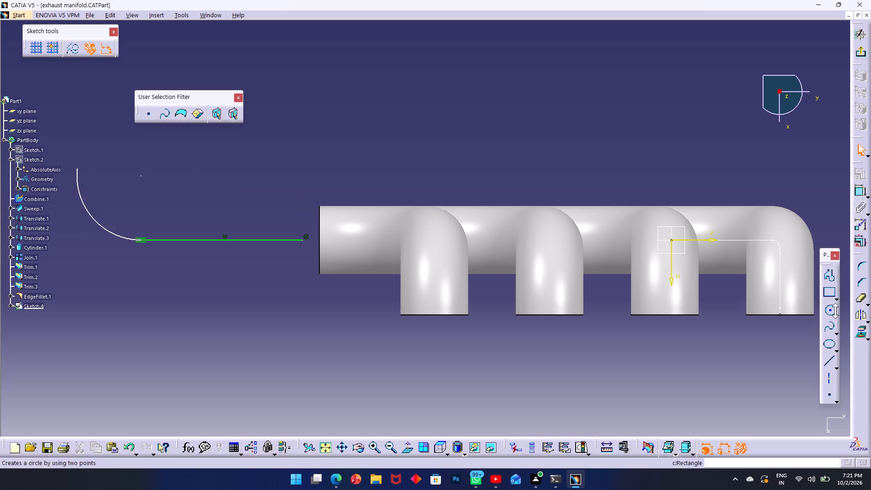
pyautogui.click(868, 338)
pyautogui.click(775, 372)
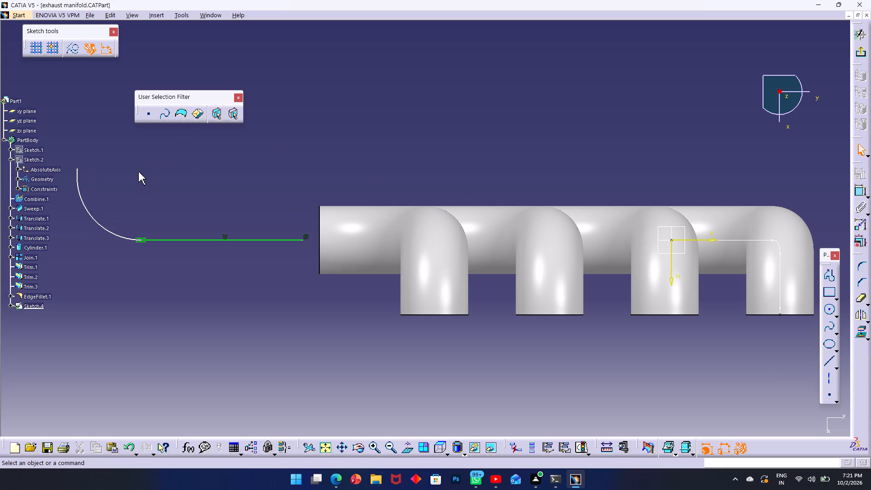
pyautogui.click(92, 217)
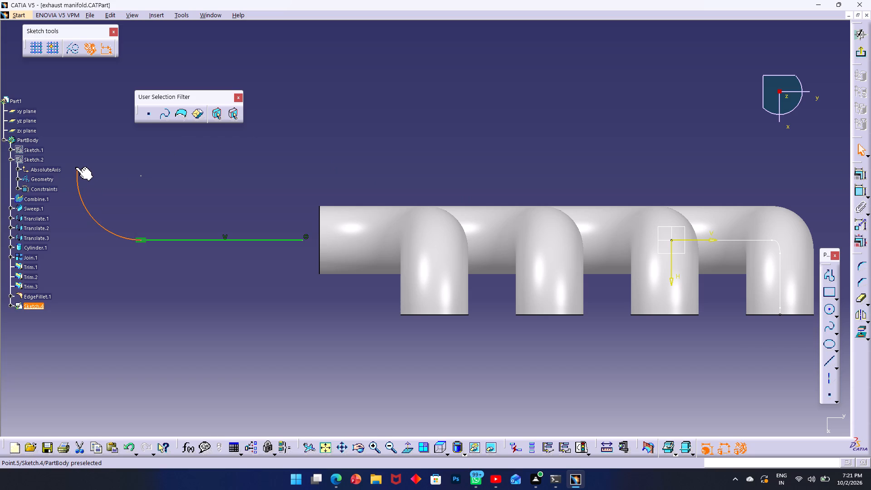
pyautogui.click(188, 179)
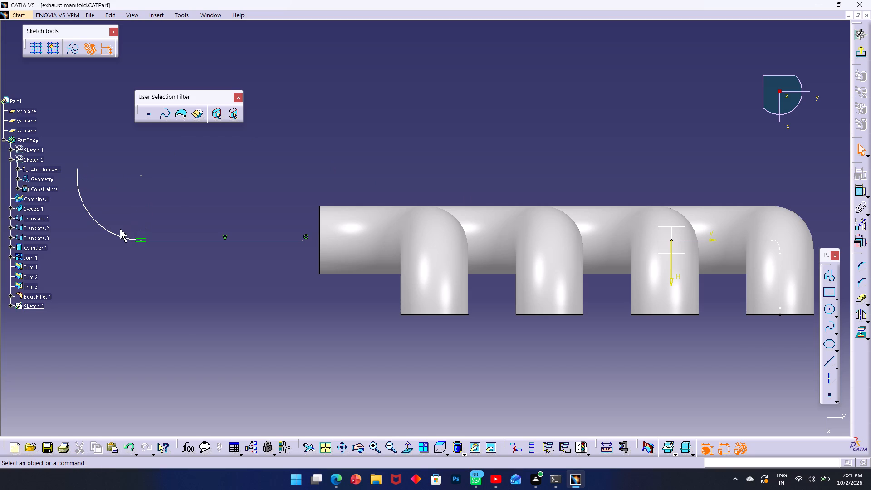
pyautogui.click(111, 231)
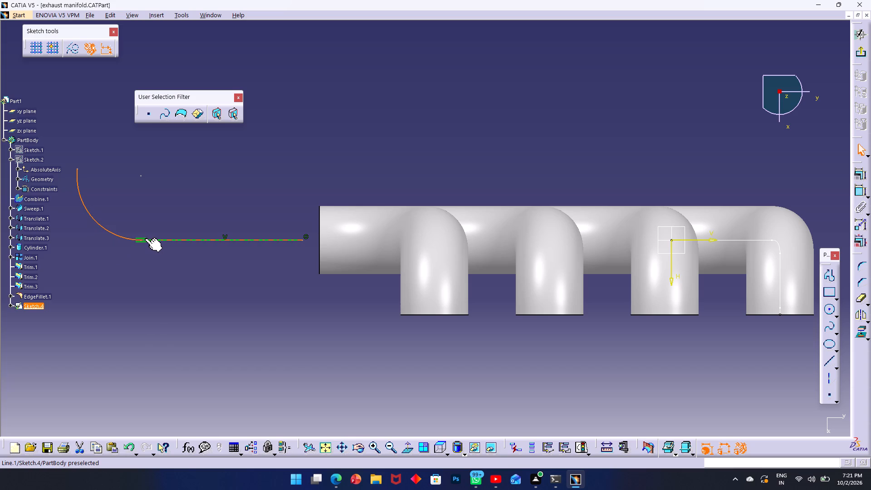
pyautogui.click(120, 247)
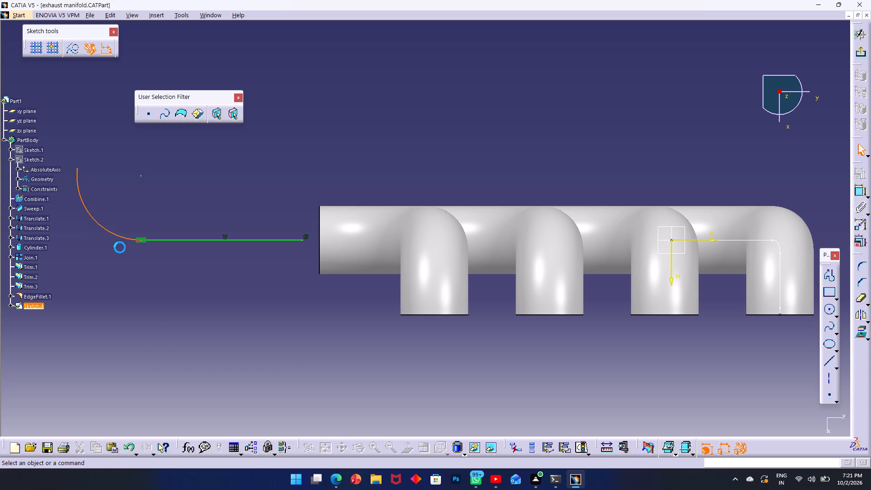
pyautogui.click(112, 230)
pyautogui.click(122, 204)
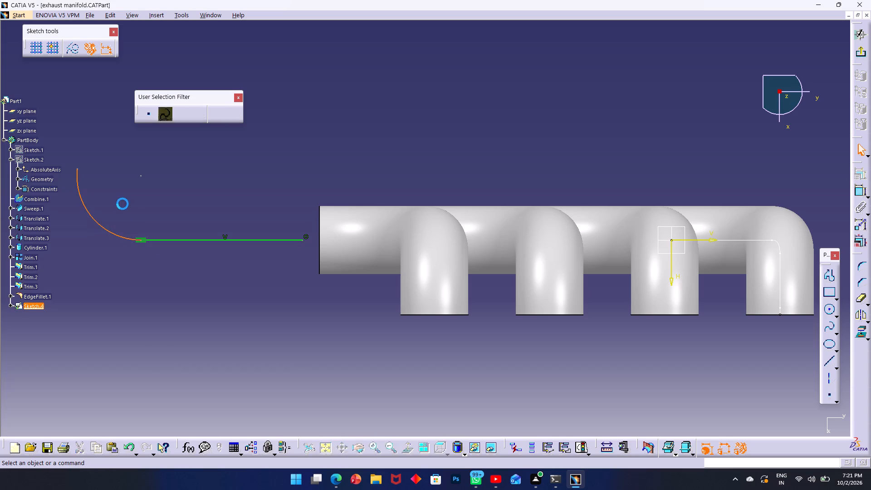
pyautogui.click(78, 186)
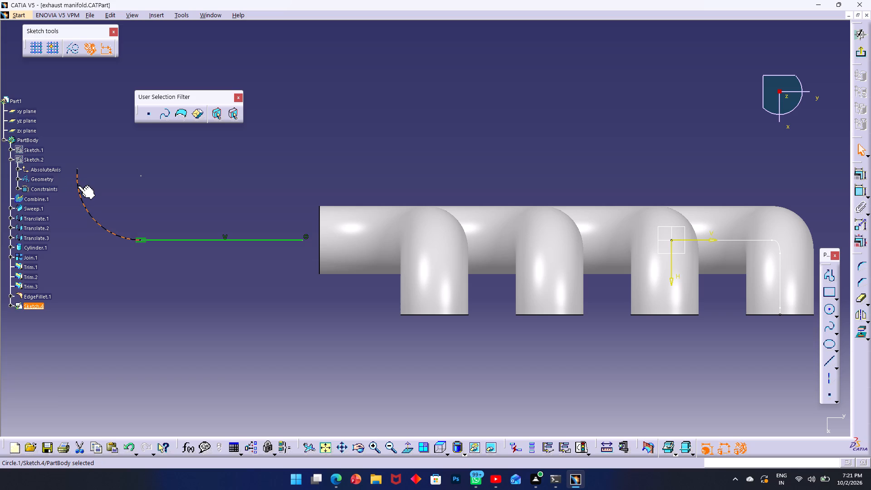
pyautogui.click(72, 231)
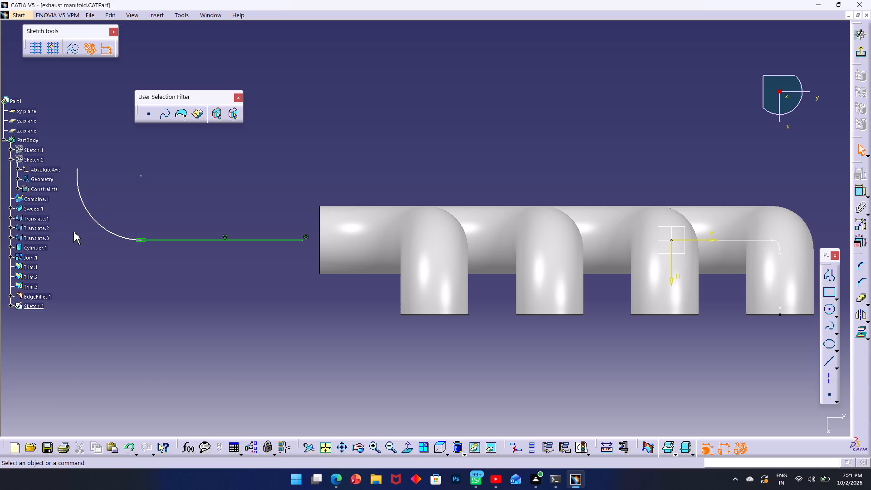
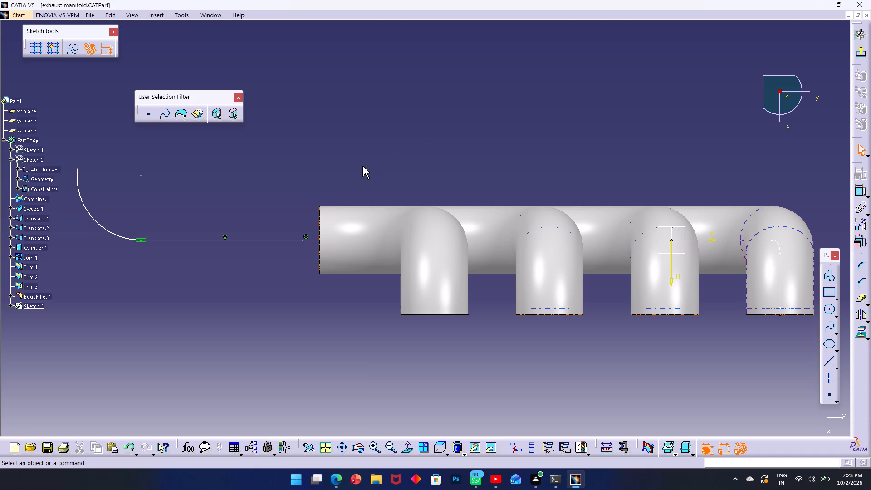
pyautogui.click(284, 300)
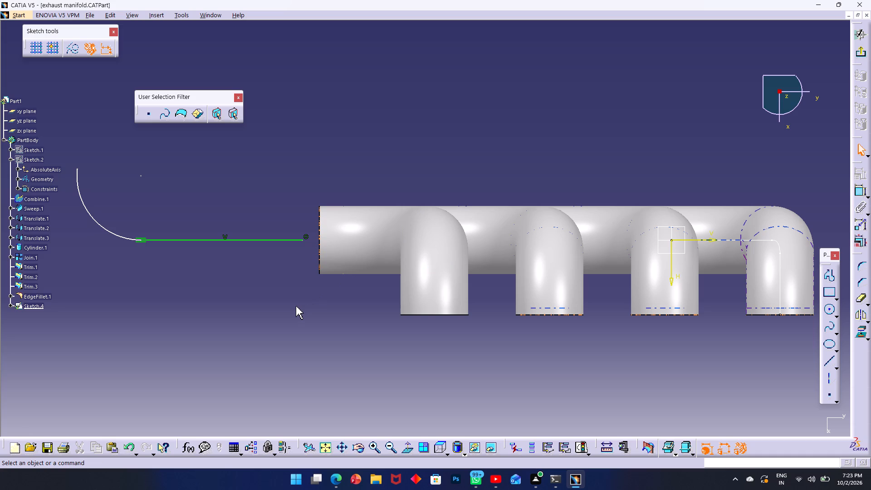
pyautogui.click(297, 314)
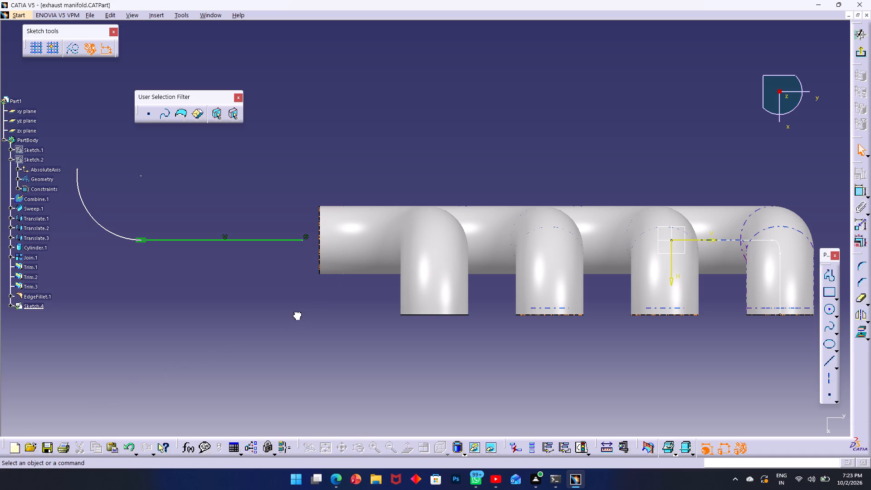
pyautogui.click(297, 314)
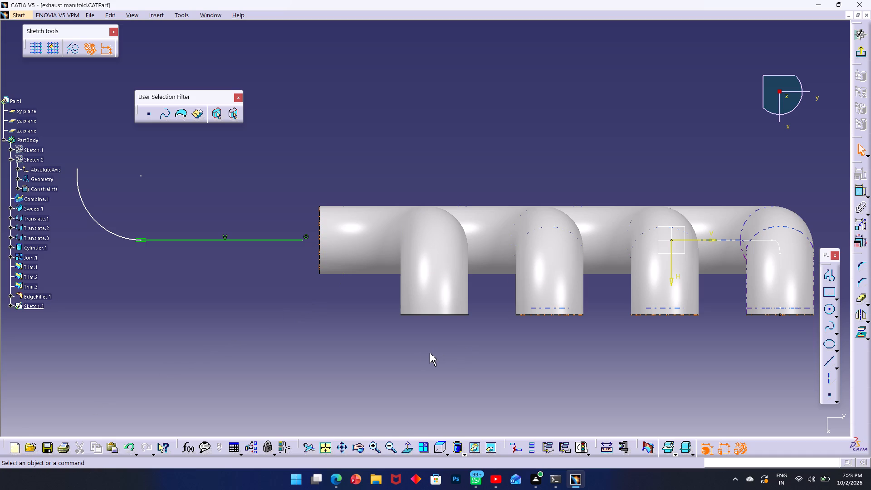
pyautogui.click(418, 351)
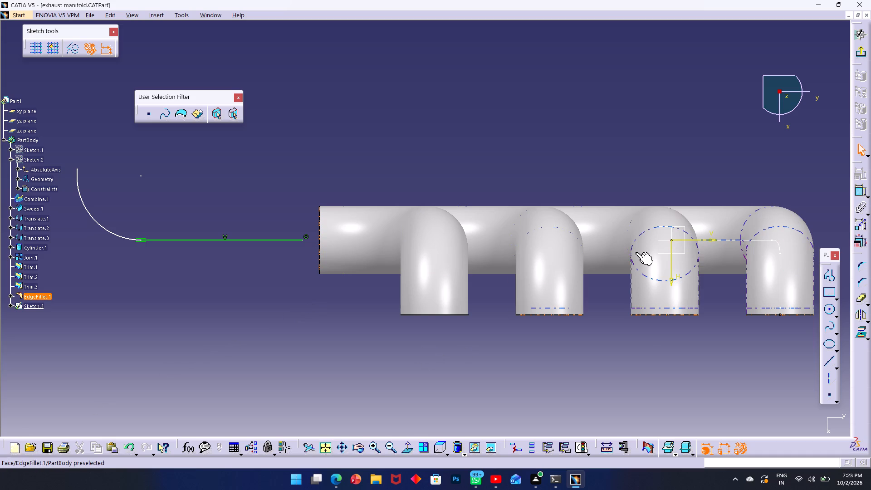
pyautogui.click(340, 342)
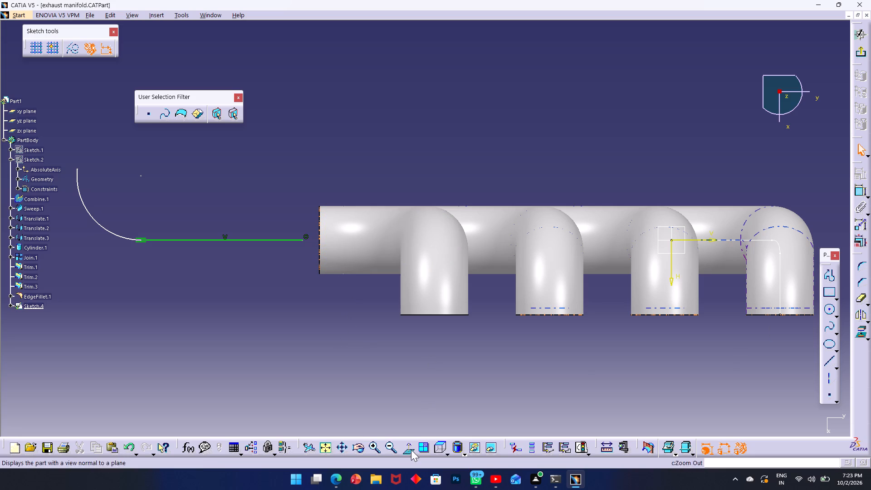
# Examine the manifold and its outlet path sketch in the isometric, front, left, back, right and top standard views.
pyautogui.click(445, 454)
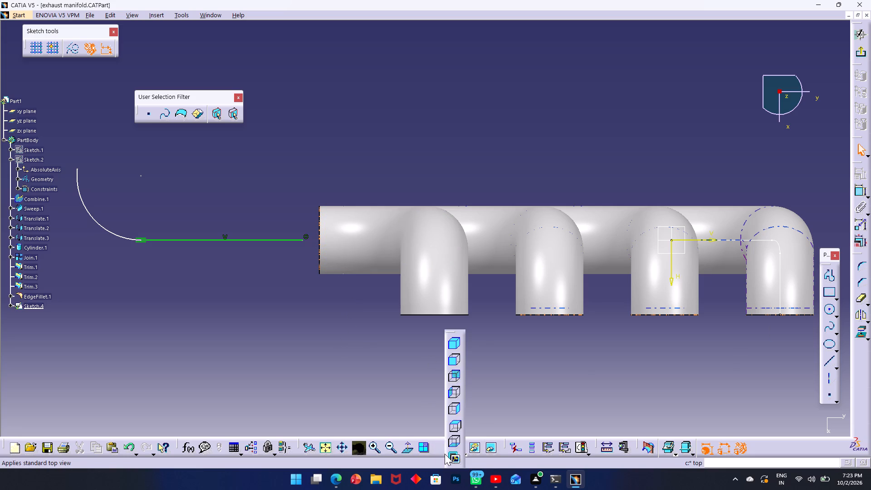
pyautogui.click(455, 341)
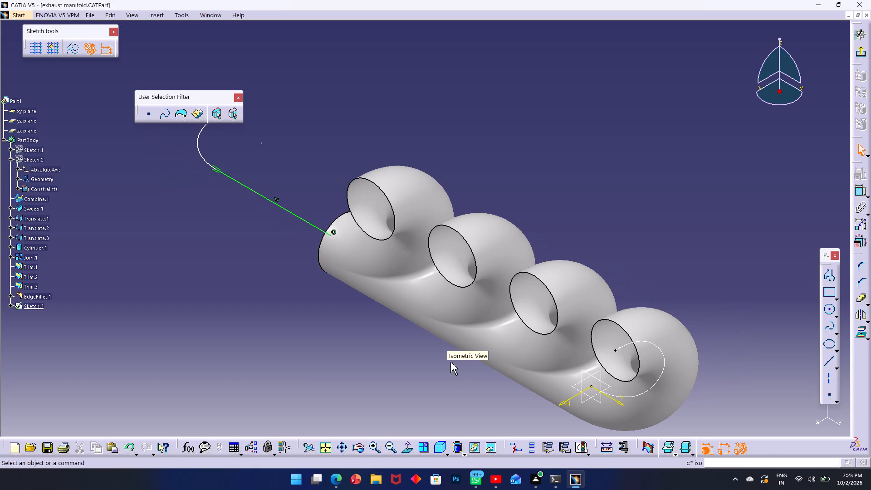
pyautogui.click(445, 452)
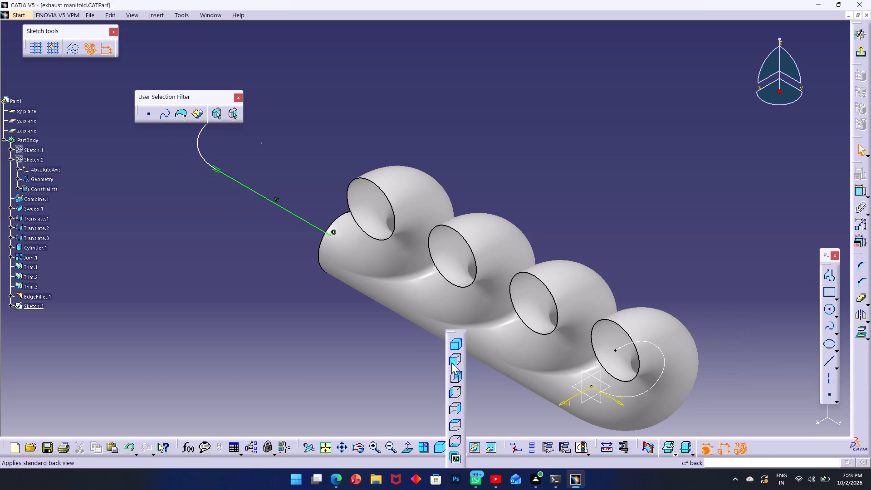
pyautogui.click(451, 360)
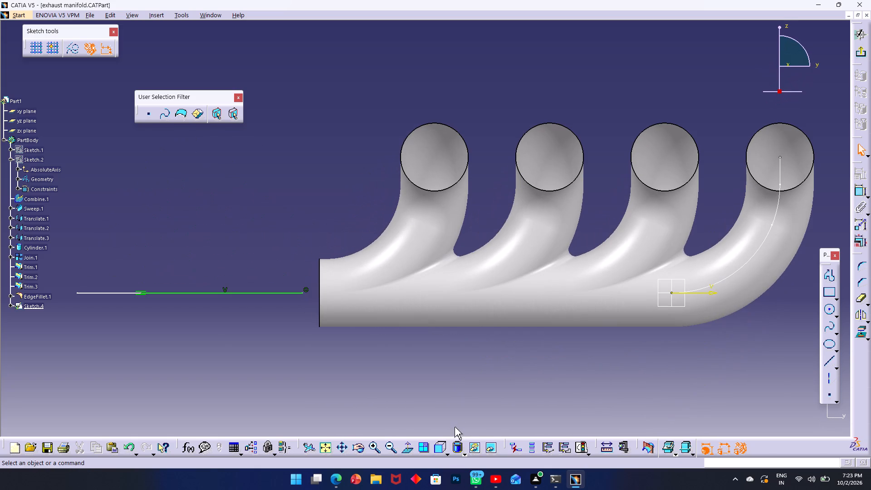
pyautogui.click(450, 454)
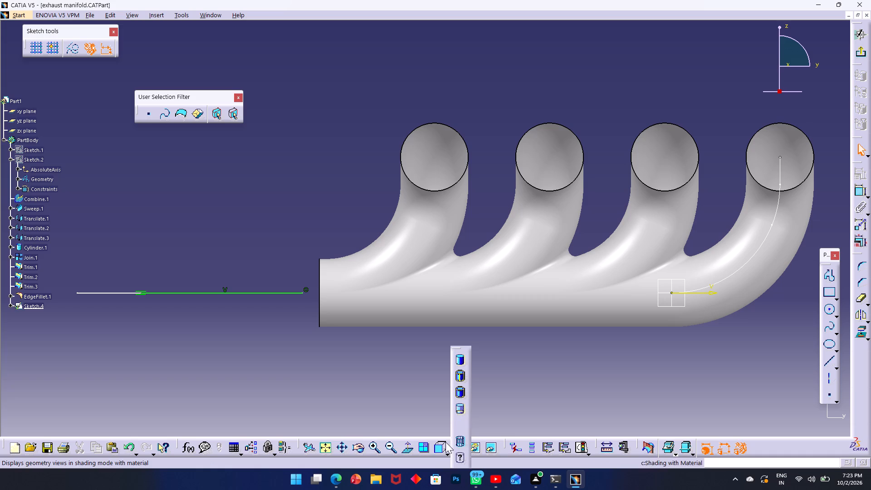
pyautogui.click(442, 449)
pyautogui.click(444, 452)
pyautogui.click(445, 454)
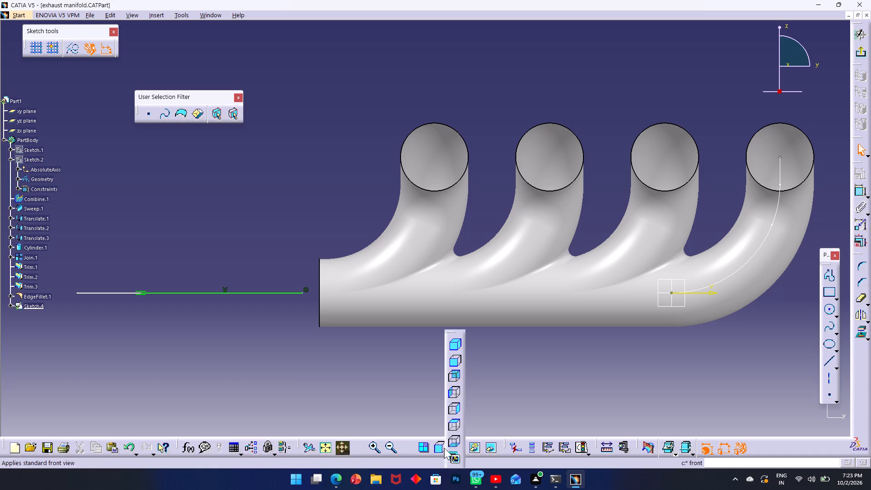
pyautogui.click(452, 393)
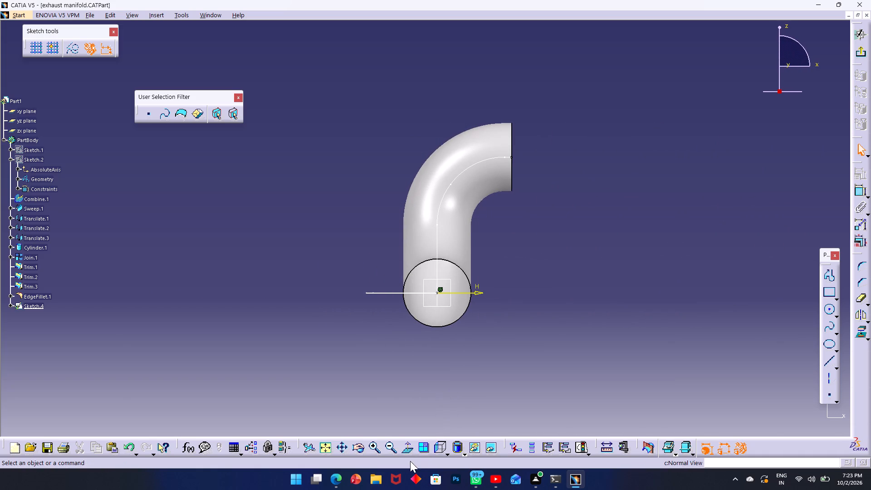
pyautogui.click(445, 452)
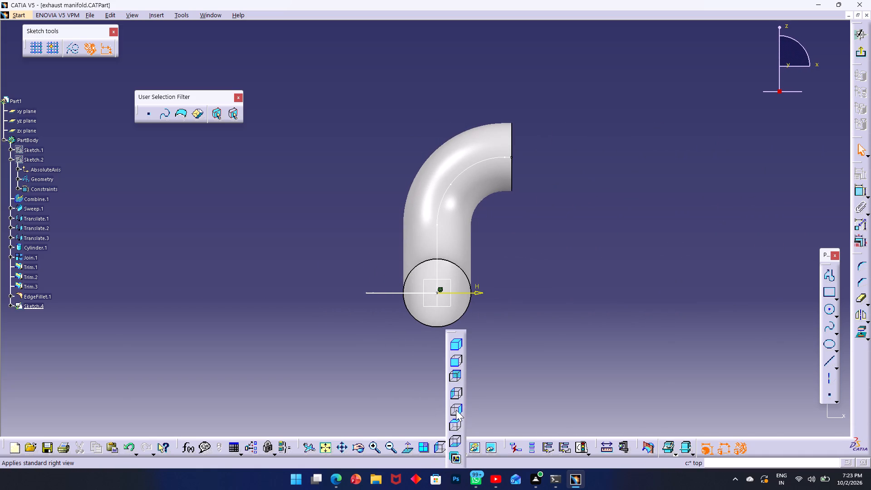
pyautogui.click(450, 377)
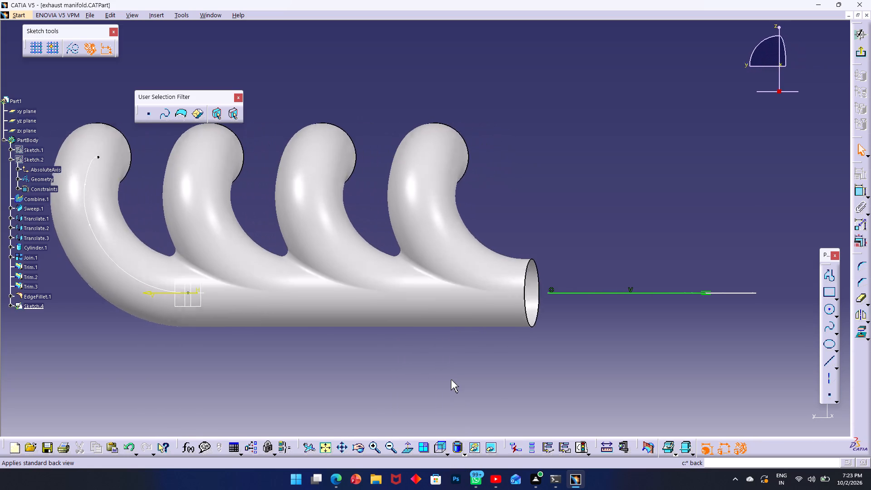
pyautogui.click(447, 454)
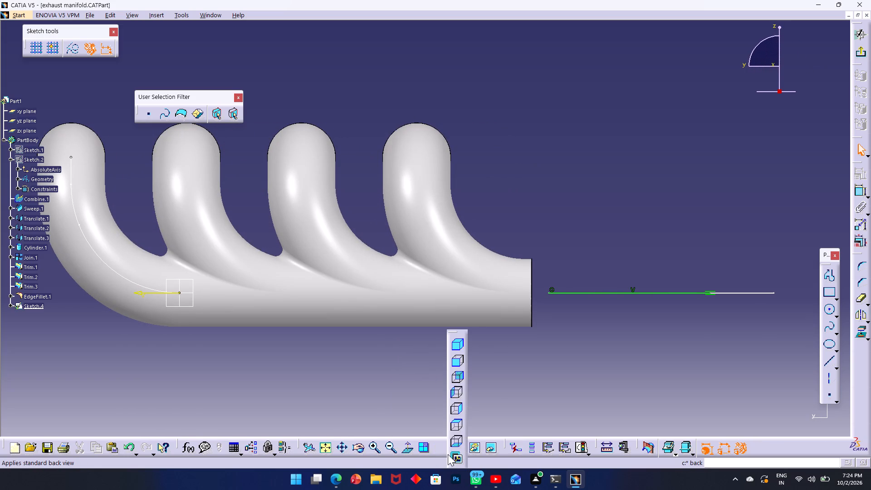
pyautogui.click(458, 412)
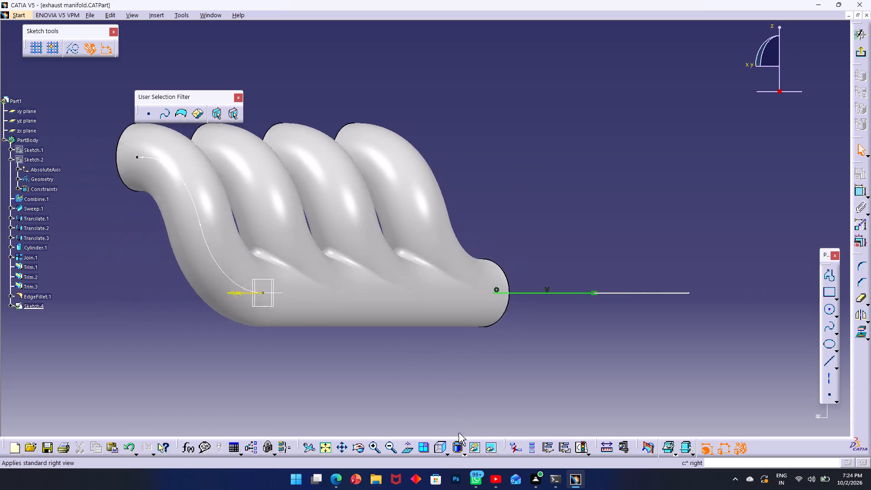
pyautogui.click(448, 451)
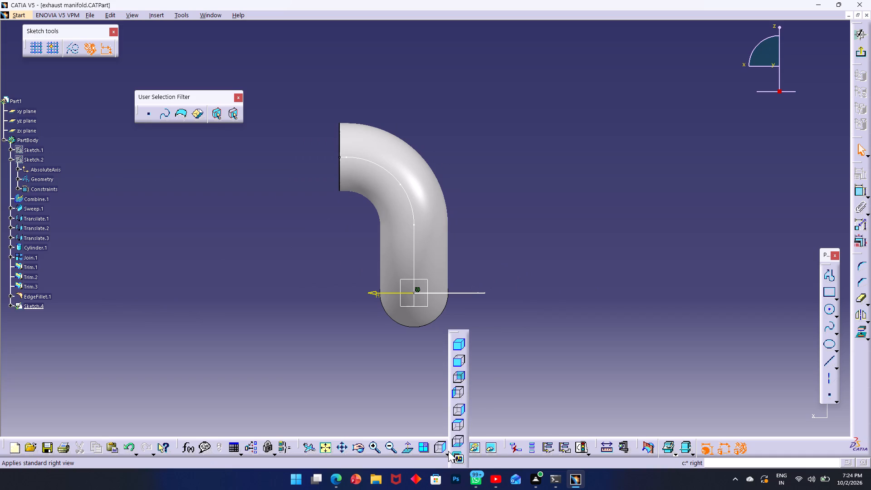
pyautogui.click(457, 429)
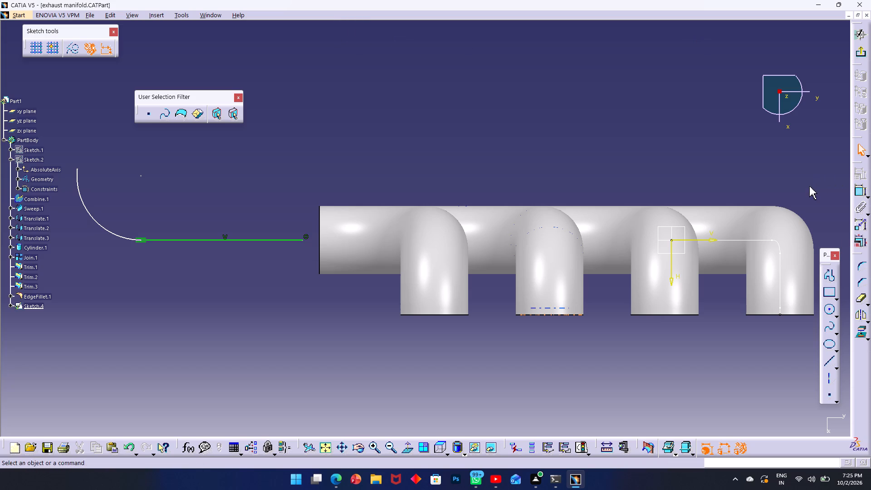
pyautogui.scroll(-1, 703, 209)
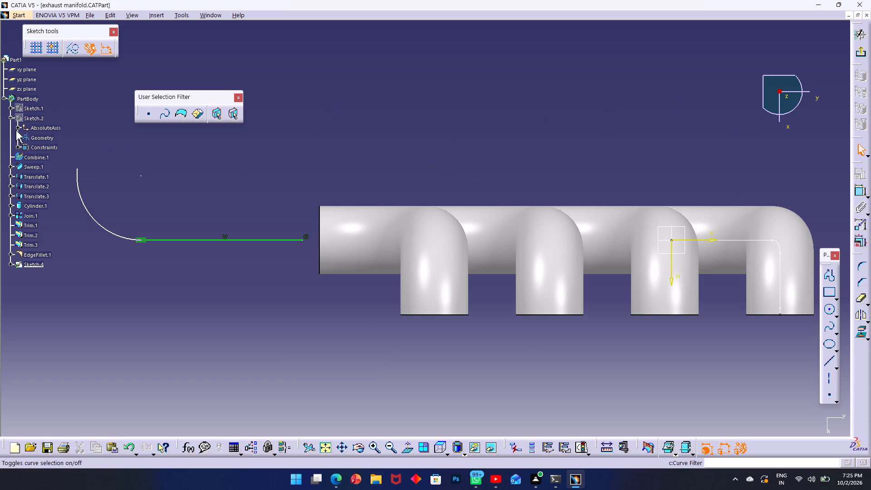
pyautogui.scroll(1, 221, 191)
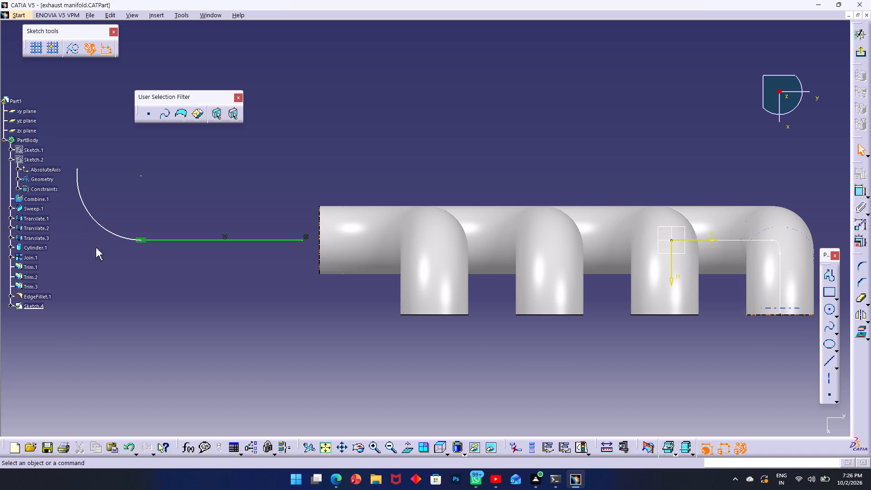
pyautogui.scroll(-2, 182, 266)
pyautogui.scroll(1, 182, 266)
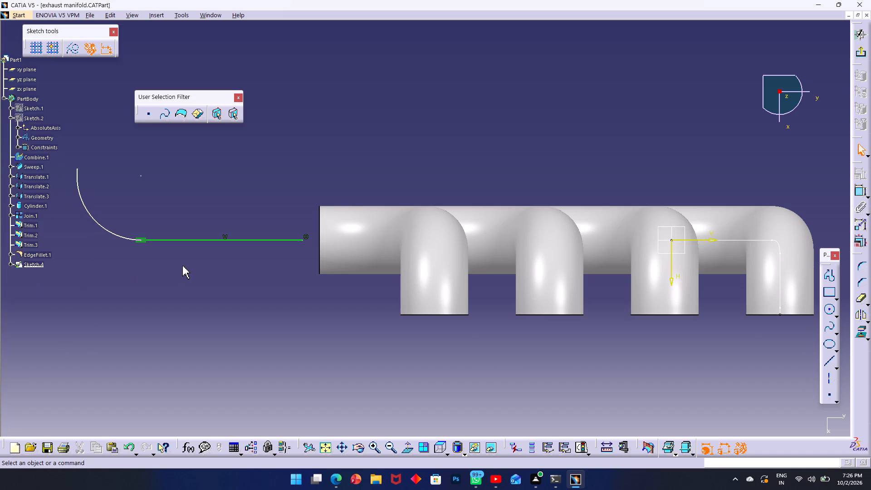
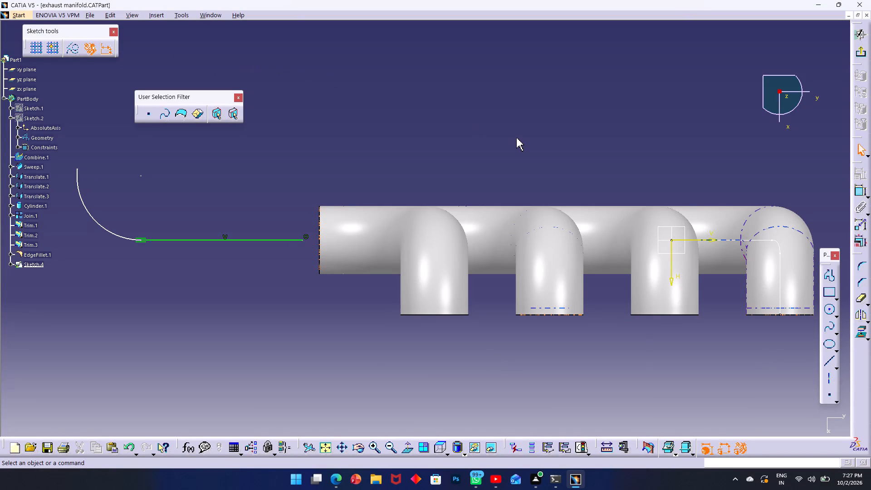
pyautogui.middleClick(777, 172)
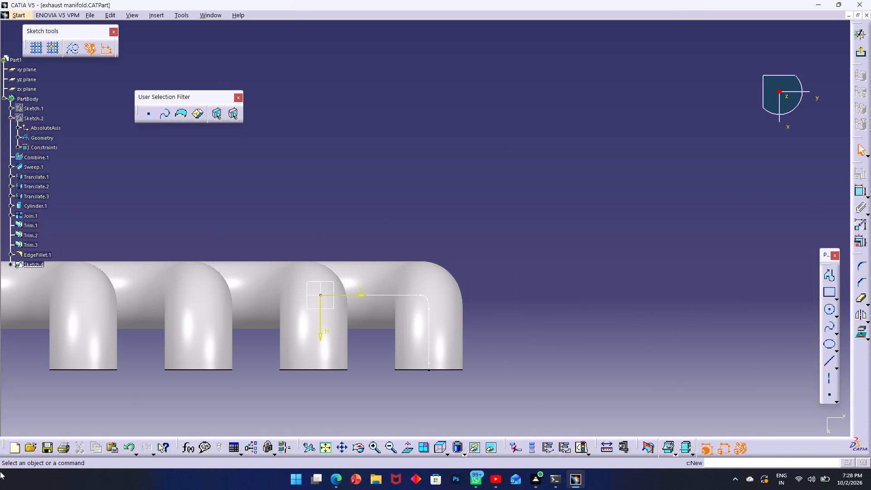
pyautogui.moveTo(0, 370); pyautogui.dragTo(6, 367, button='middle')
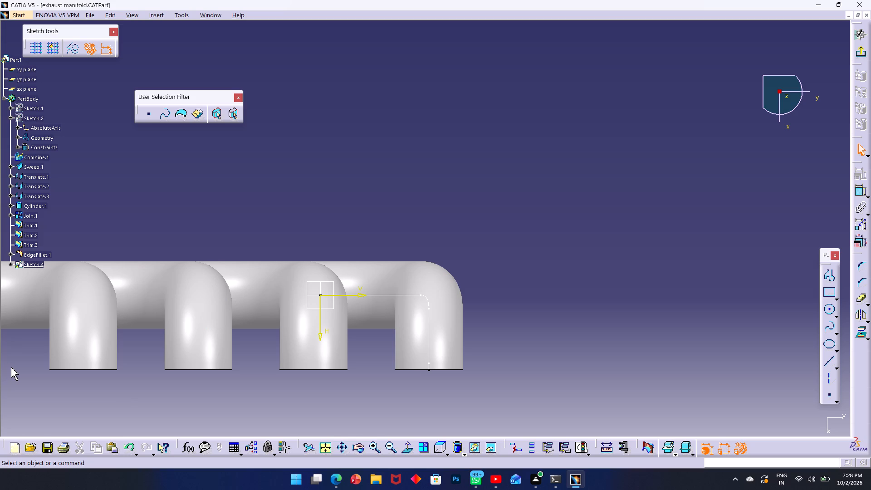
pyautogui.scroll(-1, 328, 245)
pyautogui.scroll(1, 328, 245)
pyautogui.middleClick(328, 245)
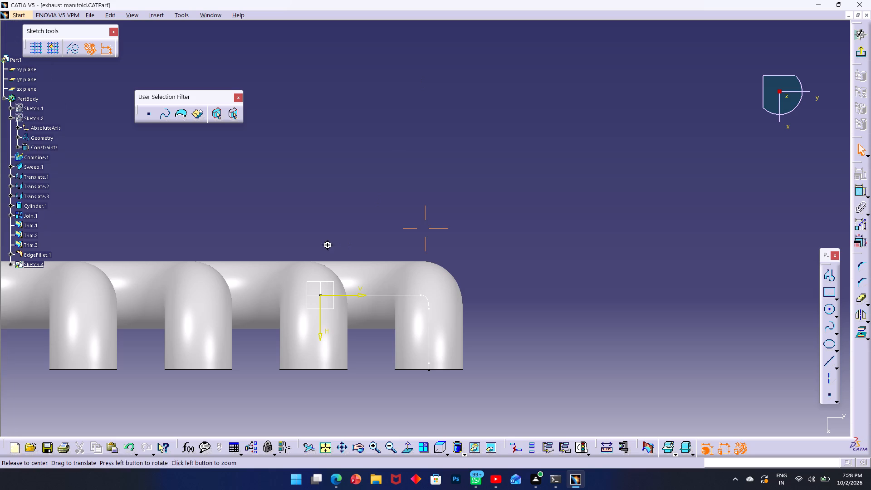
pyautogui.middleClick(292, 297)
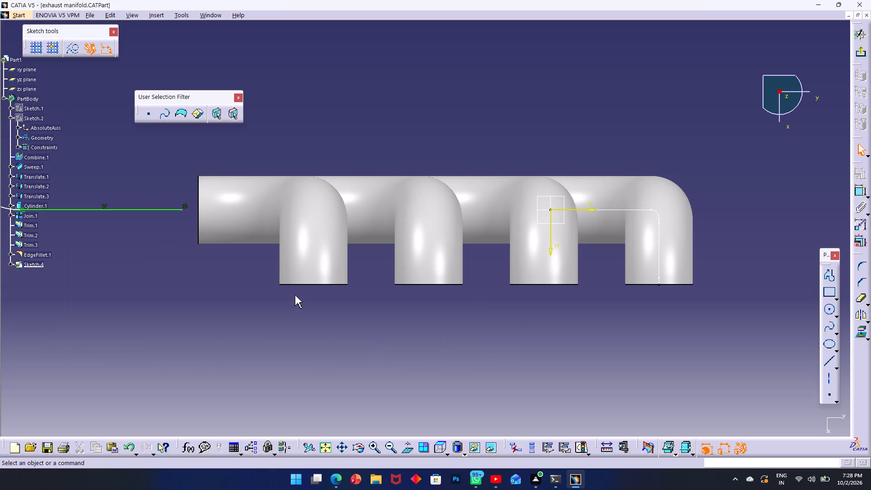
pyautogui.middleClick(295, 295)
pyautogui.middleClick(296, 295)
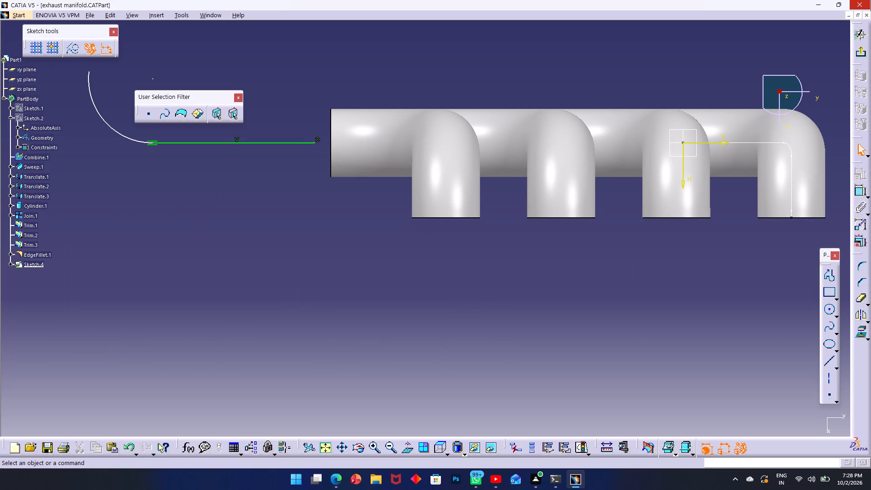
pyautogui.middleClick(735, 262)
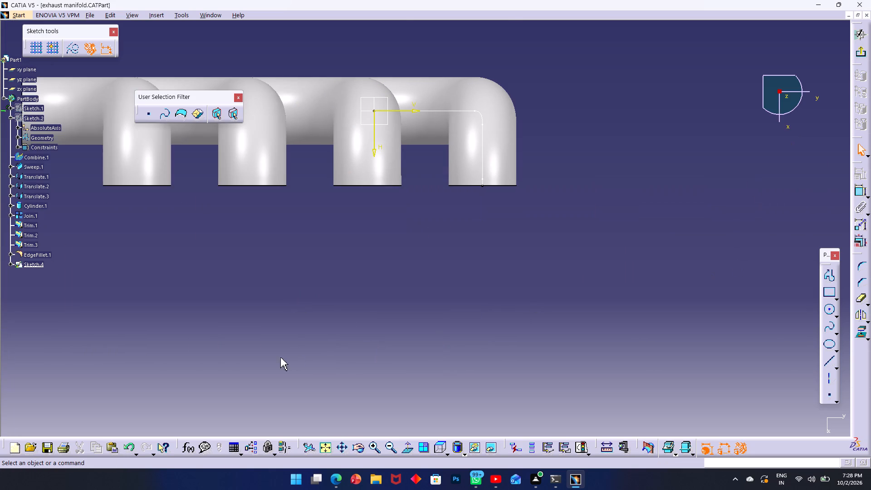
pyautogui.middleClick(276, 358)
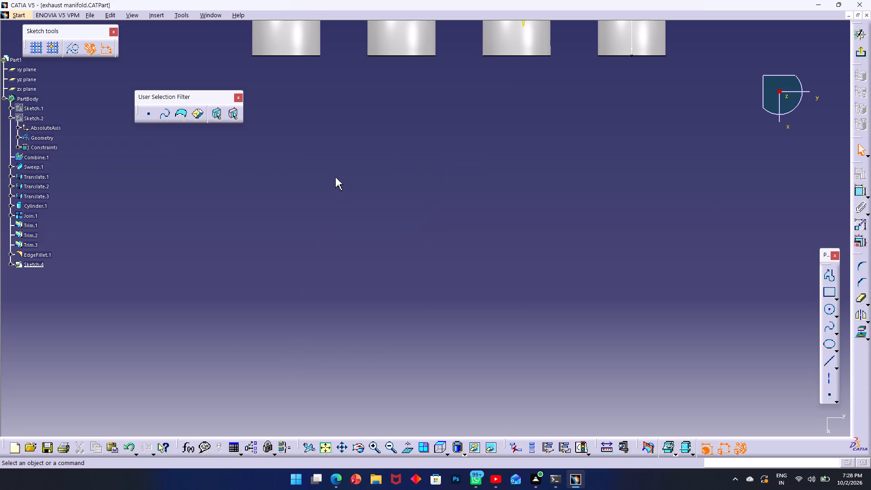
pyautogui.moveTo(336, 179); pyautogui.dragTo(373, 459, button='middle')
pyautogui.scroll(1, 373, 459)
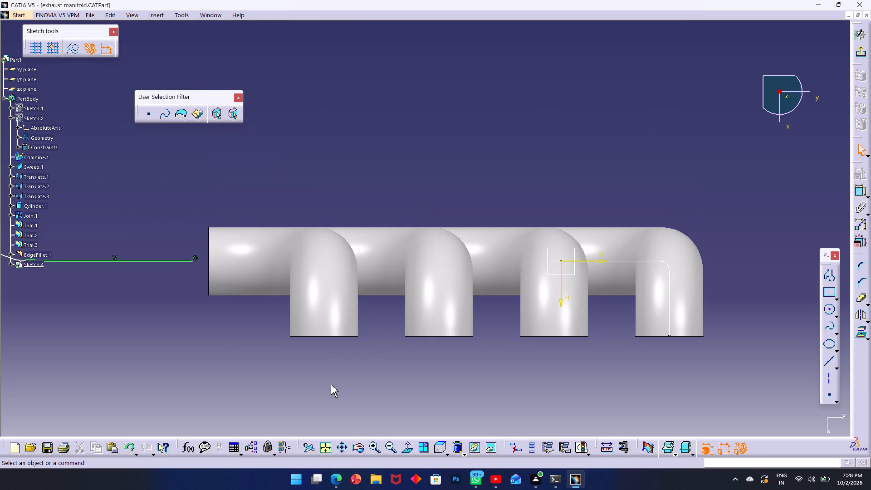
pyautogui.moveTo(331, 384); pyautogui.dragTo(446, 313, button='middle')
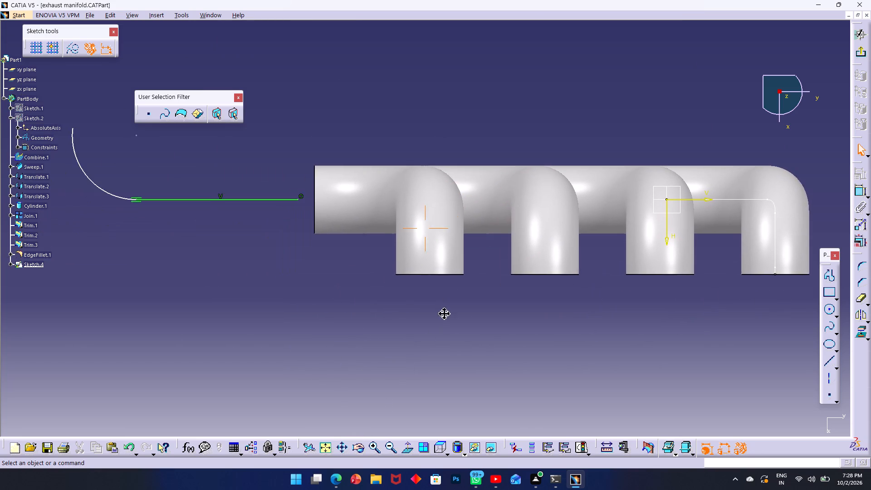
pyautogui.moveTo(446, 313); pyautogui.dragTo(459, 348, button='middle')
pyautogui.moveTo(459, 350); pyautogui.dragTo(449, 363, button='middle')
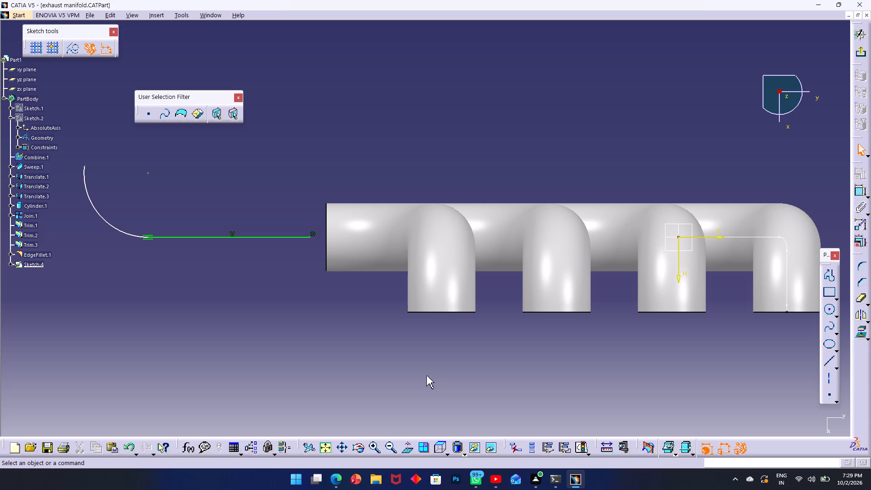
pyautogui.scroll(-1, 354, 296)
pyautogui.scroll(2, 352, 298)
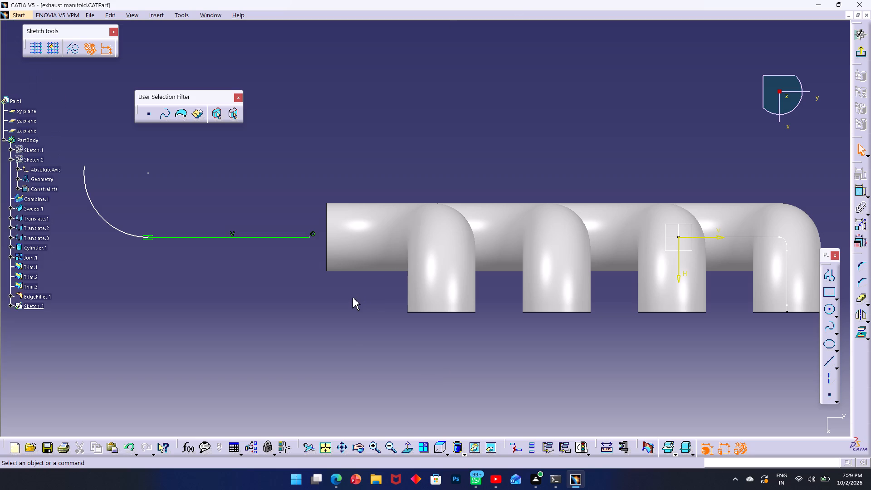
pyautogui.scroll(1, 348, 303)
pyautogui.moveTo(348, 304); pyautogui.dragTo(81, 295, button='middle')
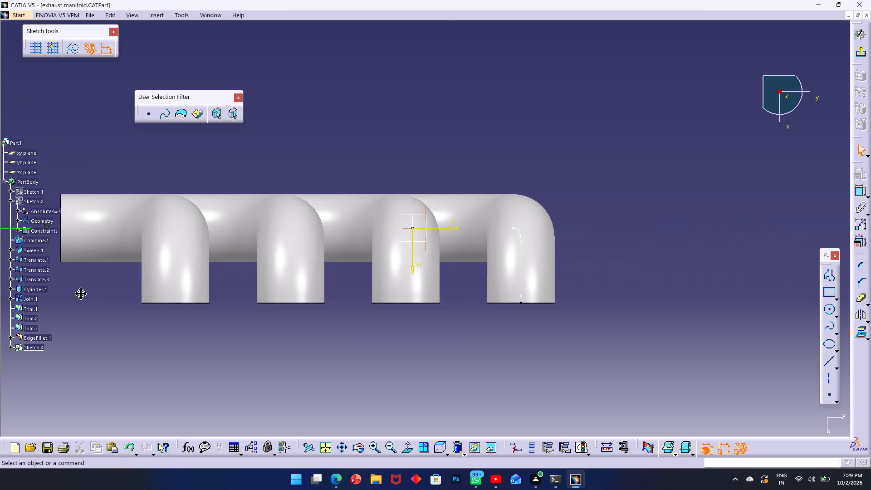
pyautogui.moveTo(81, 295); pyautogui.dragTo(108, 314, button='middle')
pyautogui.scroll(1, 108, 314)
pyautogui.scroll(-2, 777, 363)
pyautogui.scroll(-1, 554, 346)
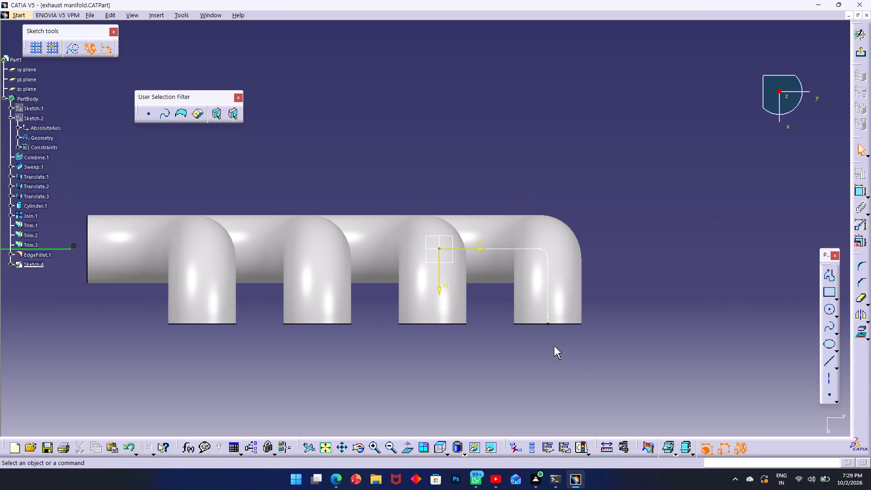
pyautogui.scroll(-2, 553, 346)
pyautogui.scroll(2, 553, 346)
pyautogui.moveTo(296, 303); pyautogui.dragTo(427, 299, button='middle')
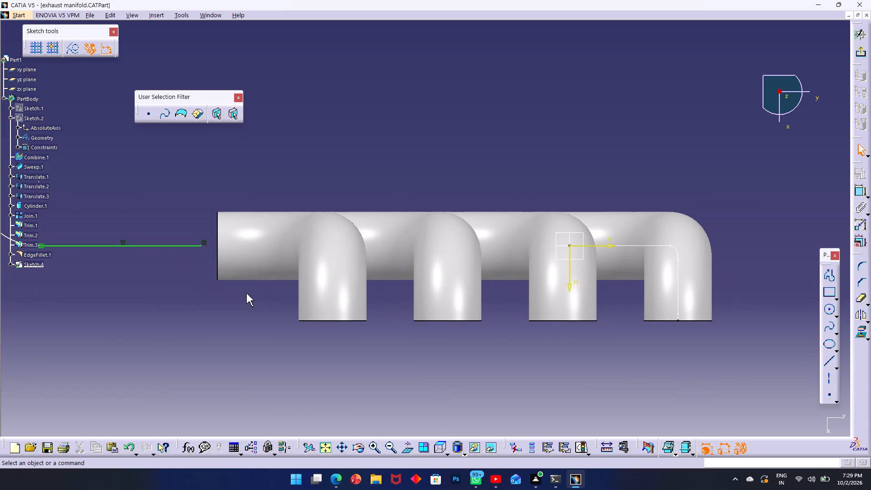
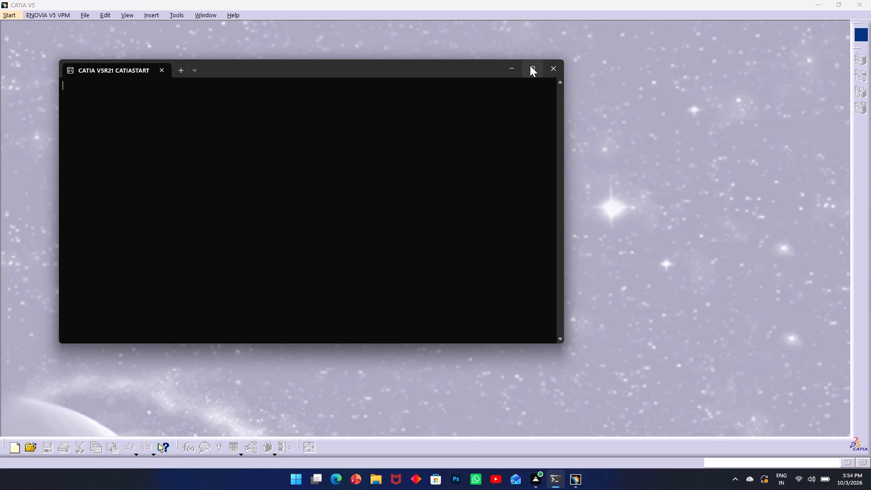
# Clear the startup licence notice and accept the License Manager settings unchanged.
pyautogui.click(519, 66)
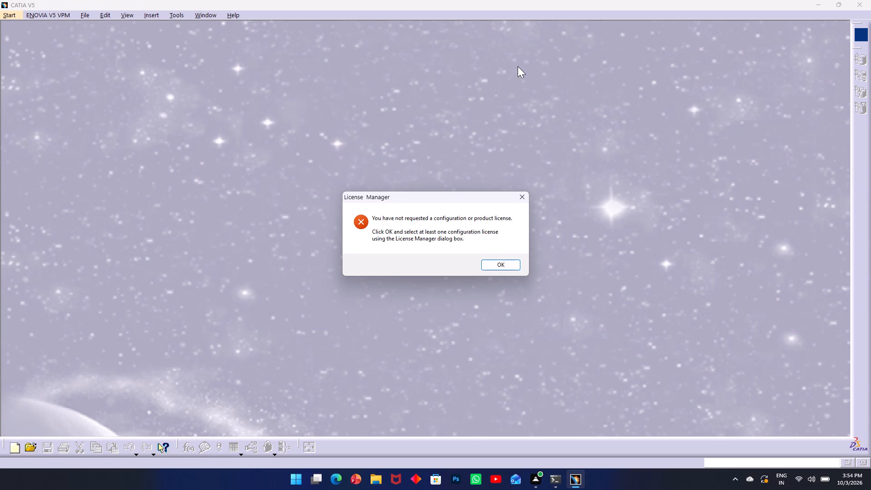
pyautogui.click(503, 263)
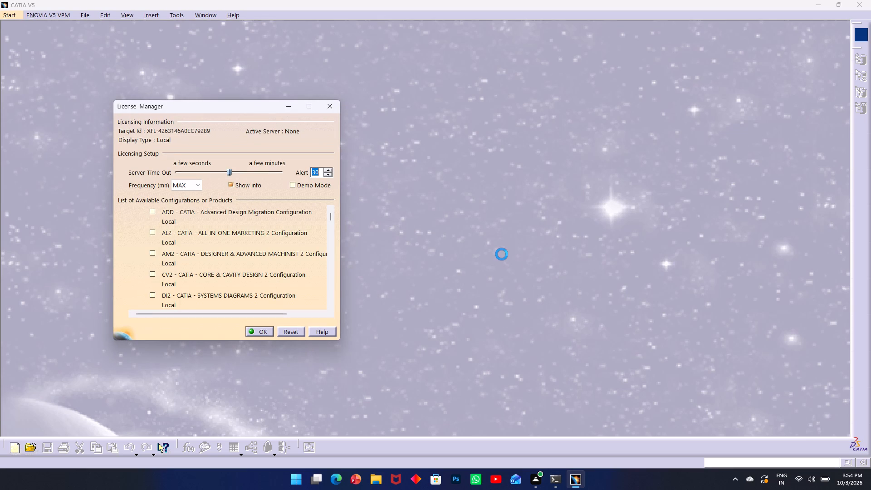
pyautogui.click(258, 335)
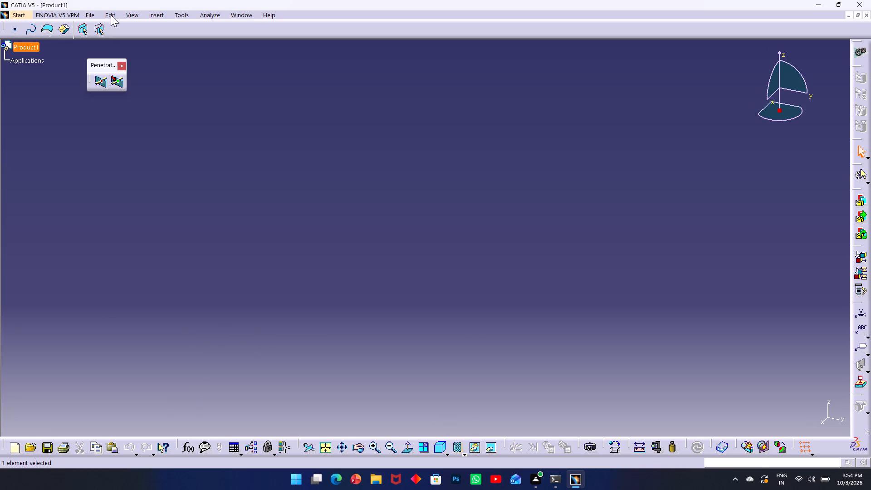
# Open the exhaust manifold part file from the catia ex folder.
pyautogui.click(88, 16)
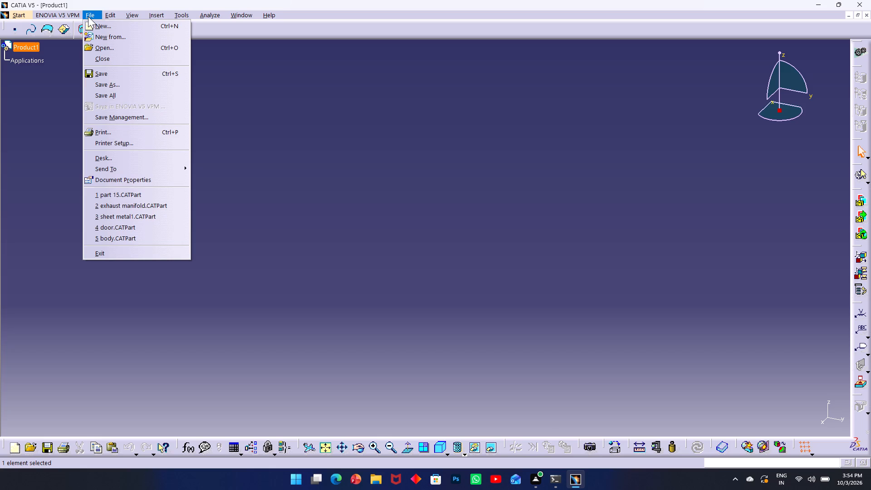
pyautogui.click(103, 46)
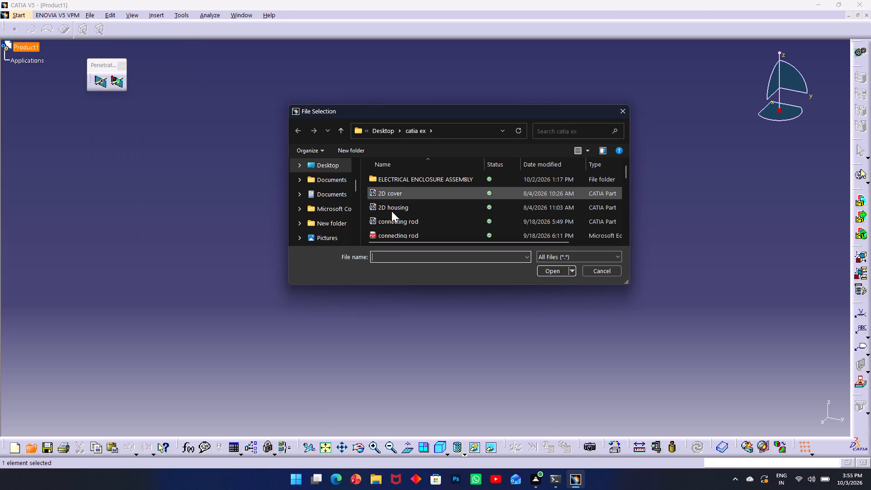
pyautogui.scroll(-12, 398, 218)
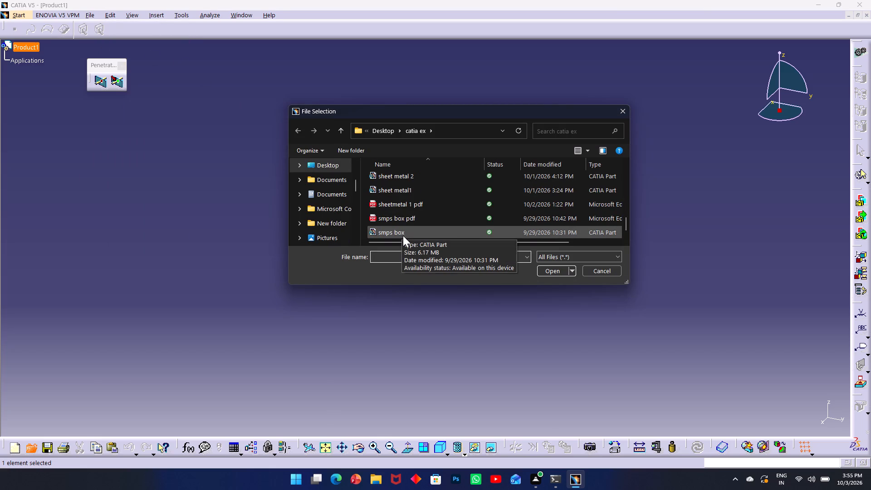
pyautogui.scroll(5, 402, 233)
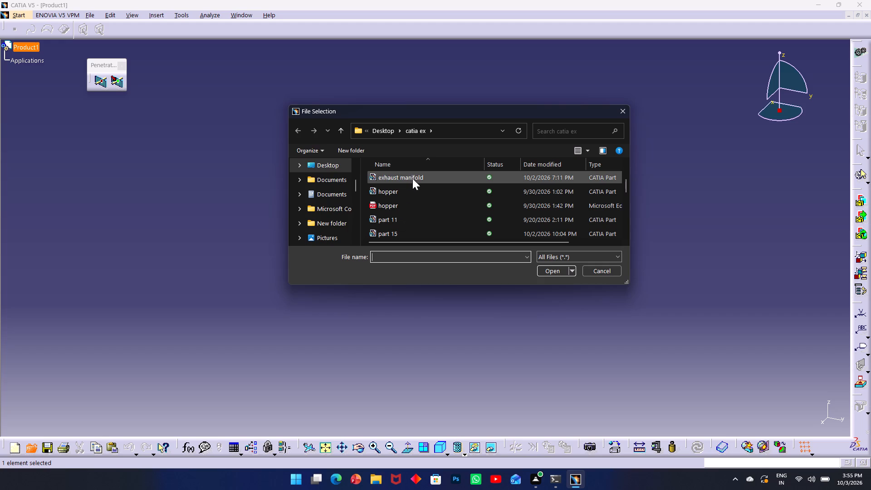
pyautogui.doubleClick(412, 179)
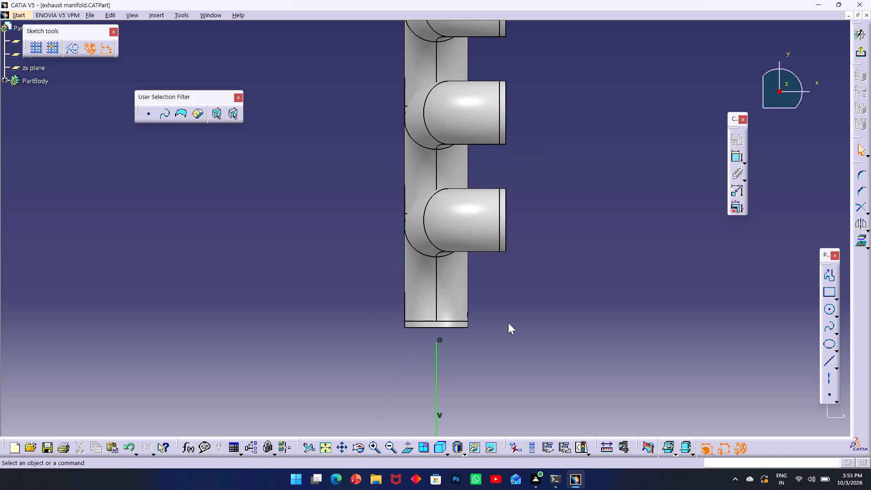
# Draw an axis about 47 mm long from the outlet arc's centre to its tangent point with the straight line.
pyautogui.scroll(-1, 498, 273)
pyautogui.scroll(1, 488, 270)
pyautogui.scroll(-1, 486, 263)
pyautogui.moveTo(577, 173); pyautogui.dragTo(580, 266, button='middle')
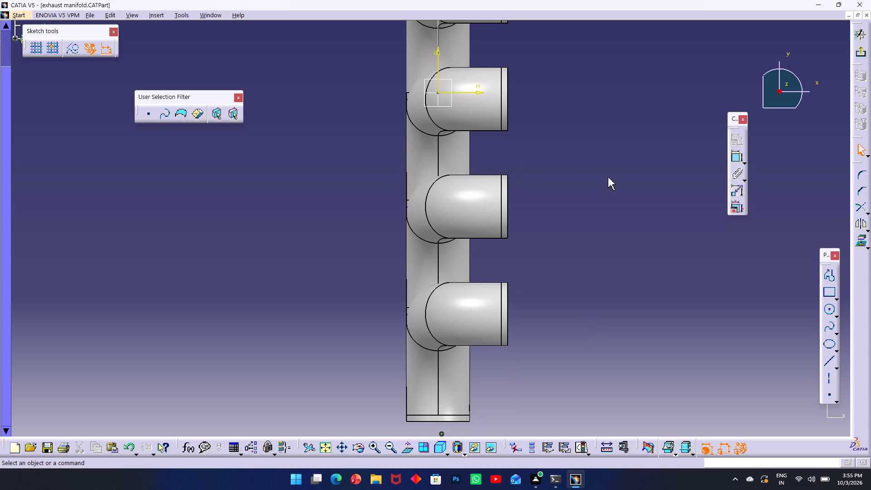
pyautogui.scroll(3, 562, 325)
pyautogui.scroll(-2, 556, 309)
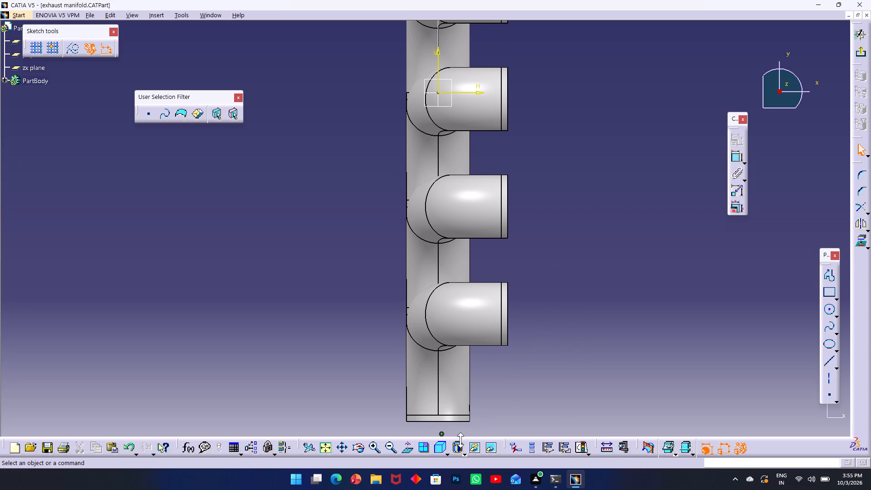
pyautogui.click(445, 456)
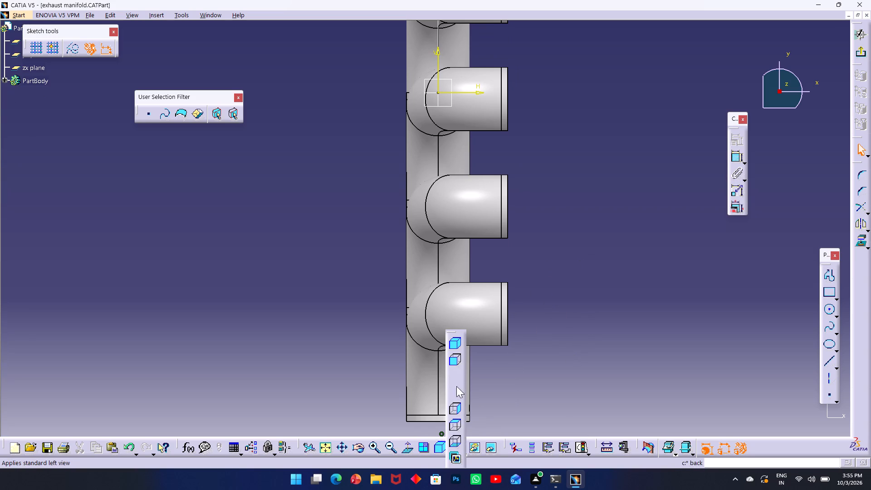
pyautogui.click(458, 421)
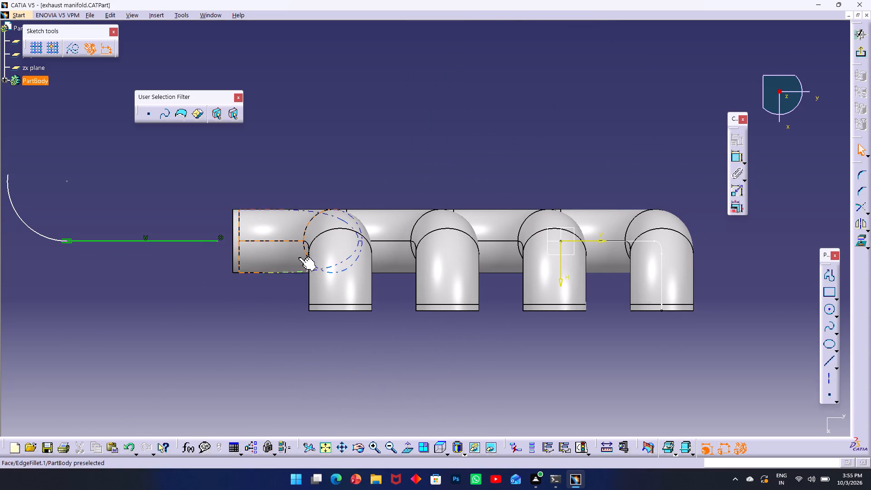
pyautogui.keyDown('ctrl'); pyautogui.moveTo(234, 311); pyautogui.dragTo(291, 313, button='middle'); pyautogui.keyUp('ctrl')
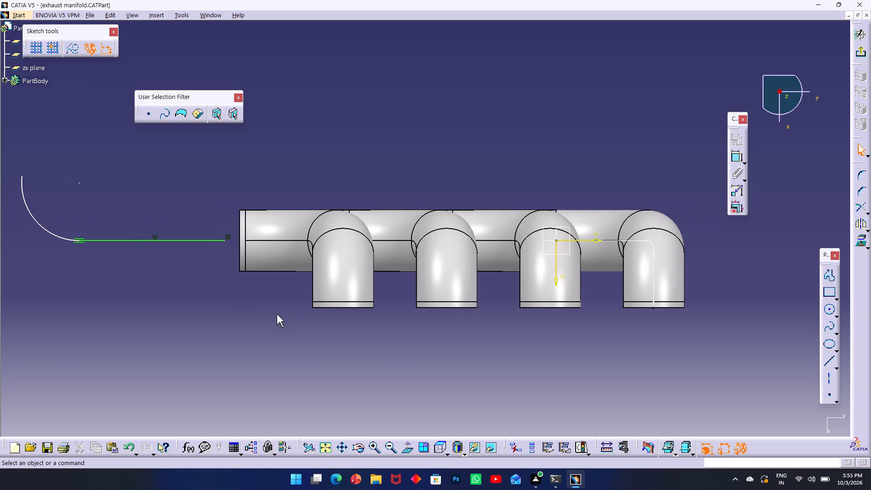
pyautogui.keyDown('shift'); pyautogui.moveTo(255, 317); pyautogui.dragTo(267, 317, button='middle'); pyautogui.keyUp('shift')
pyautogui.moveTo(199, 323); pyautogui.dragTo(429, 335, button='middle')
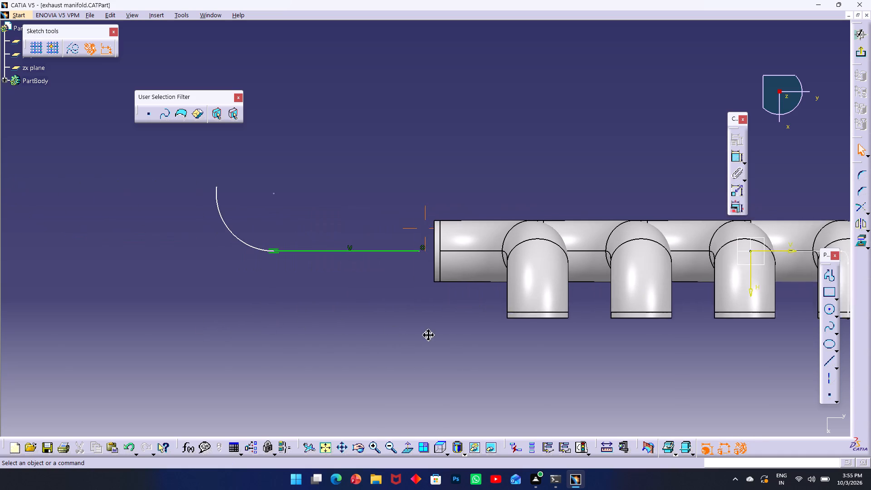
pyautogui.moveTo(429, 335); pyautogui.dragTo(432, 335, button='middle')
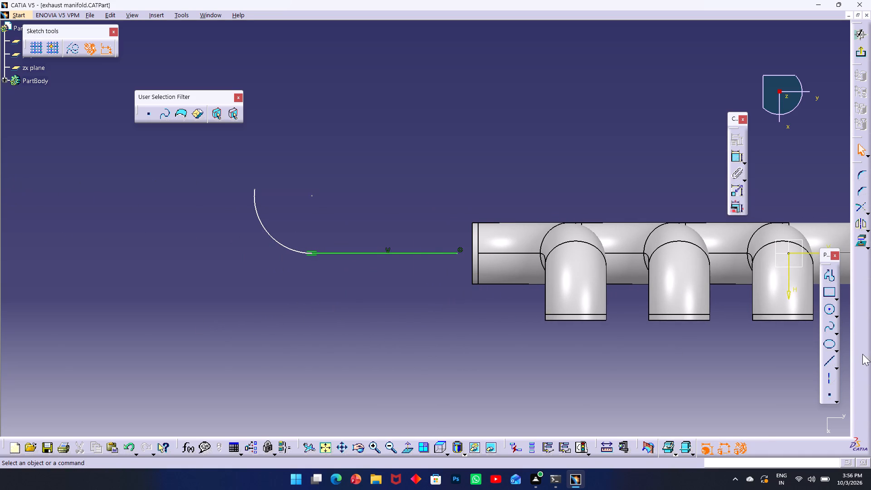
pyautogui.click(832, 375)
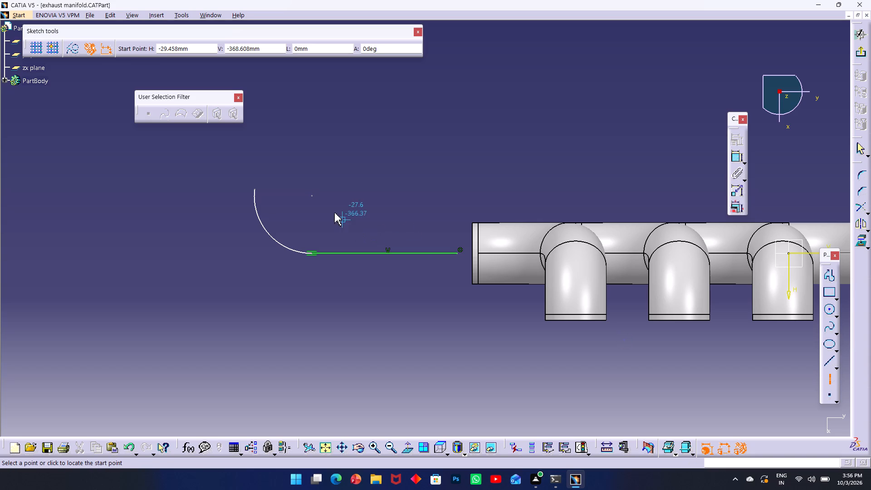
pyautogui.click(310, 196)
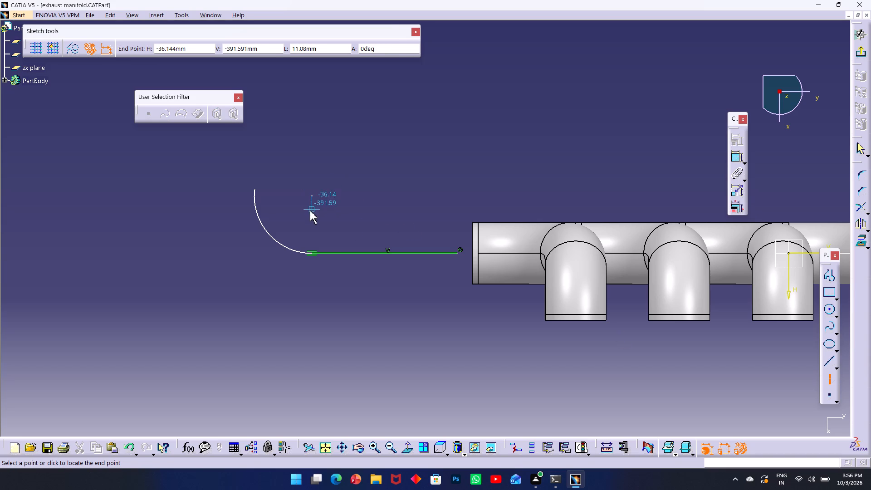
pyautogui.click(313, 255)
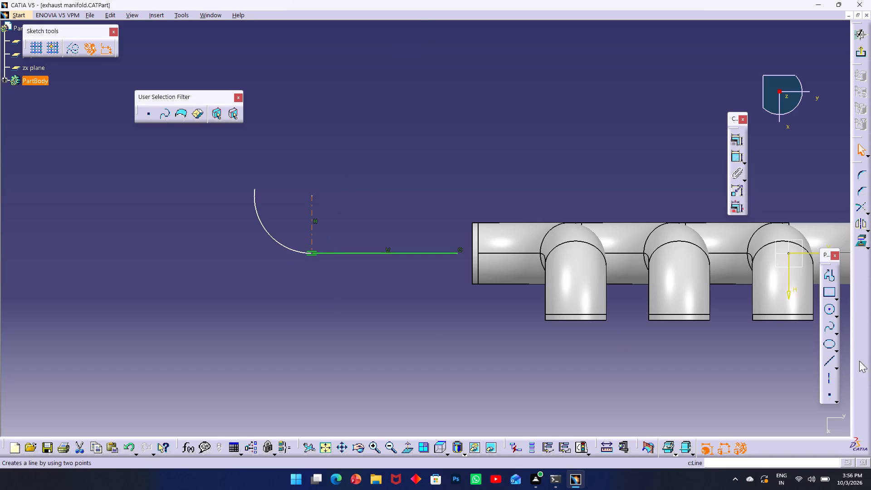
# Draw a second axis about 88 mm long from the arc's centre, parallel to the straight outlet line and crossing the arc near its free end.
pyautogui.click(831, 375)
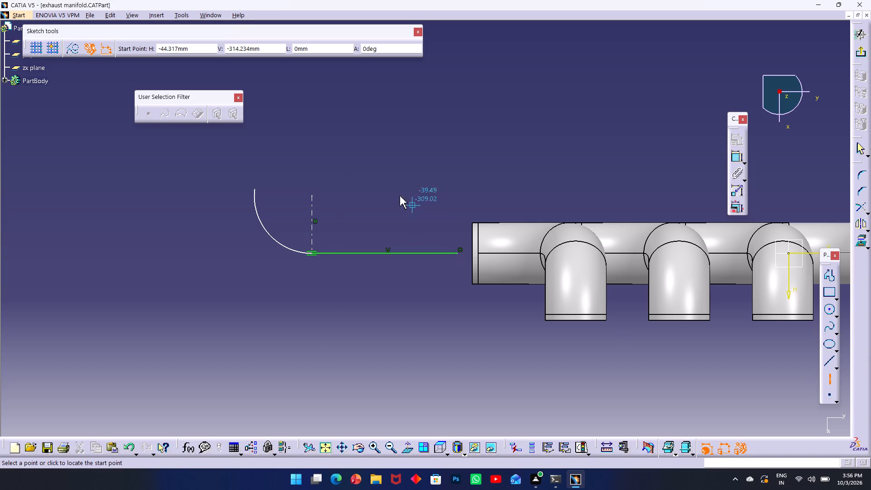
pyautogui.click(311, 196)
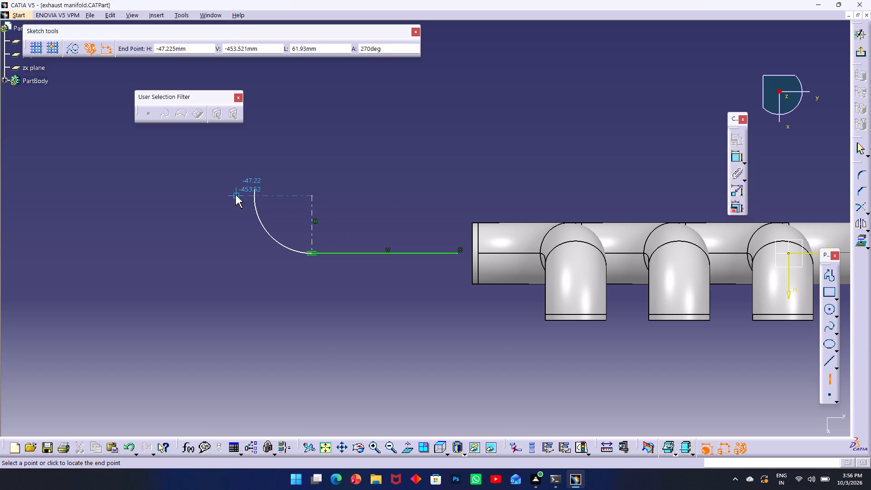
pyautogui.click(202, 196)
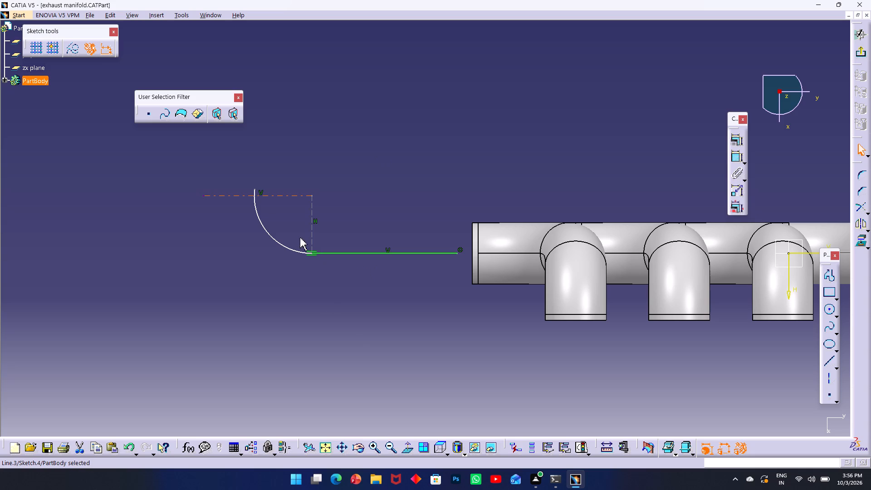
pyautogui.click(509, 362)
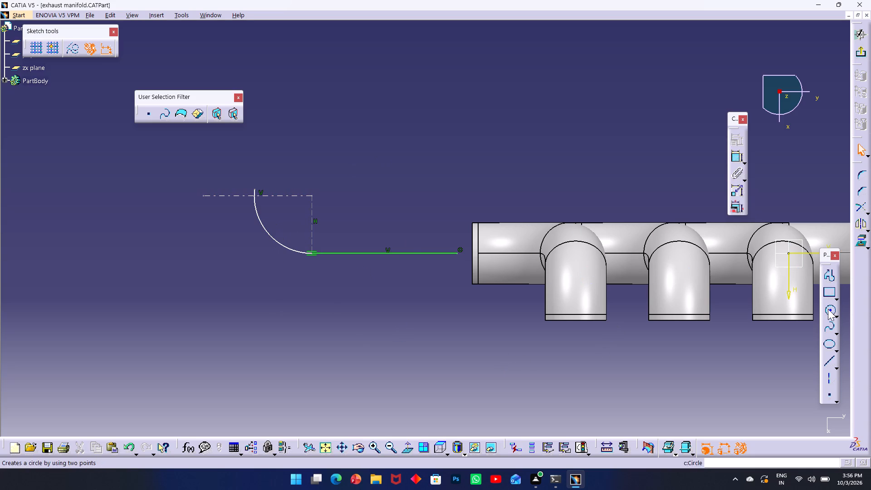
# Dimension the outlet arc's radius and set it to 50 mm.
pyautogui.click(731, 159)
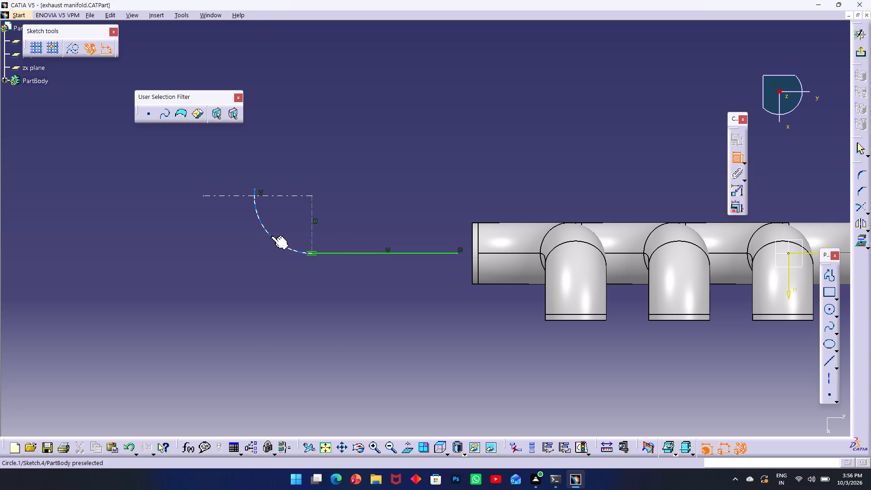
pyautogui.click(271, 236)
pyautogui.click(251, 257)
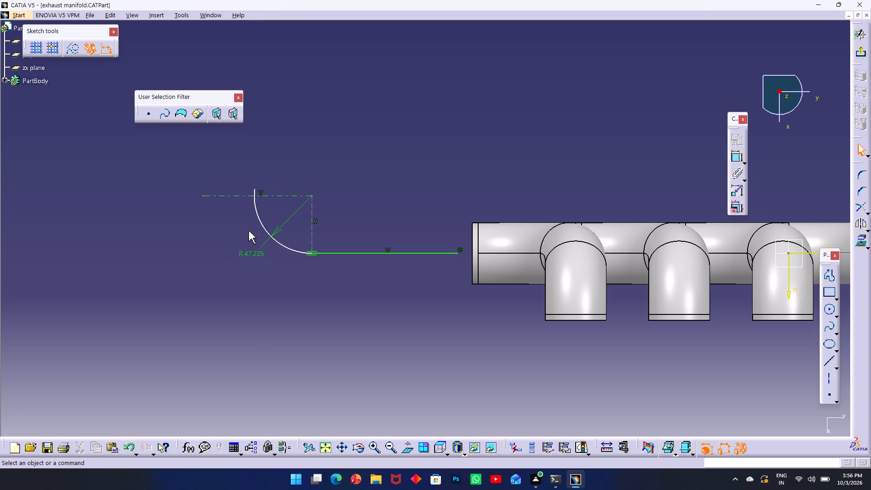
pyautogui.doubleClick(257, 255)
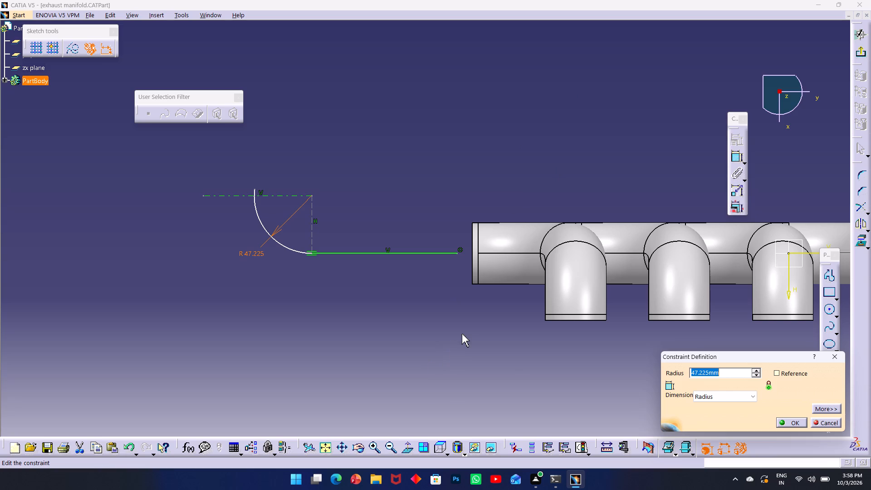
pyautogui.write('50')
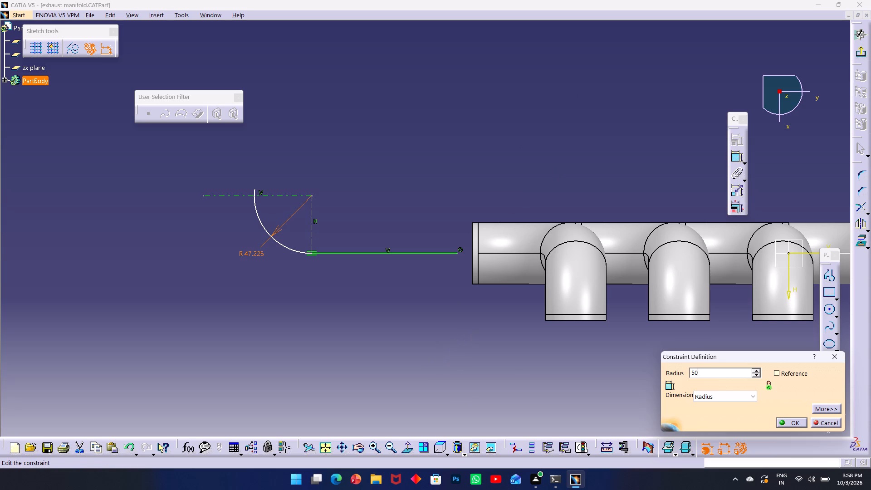
pyautogui.press('Return')
pyautogui.click(268, 319)
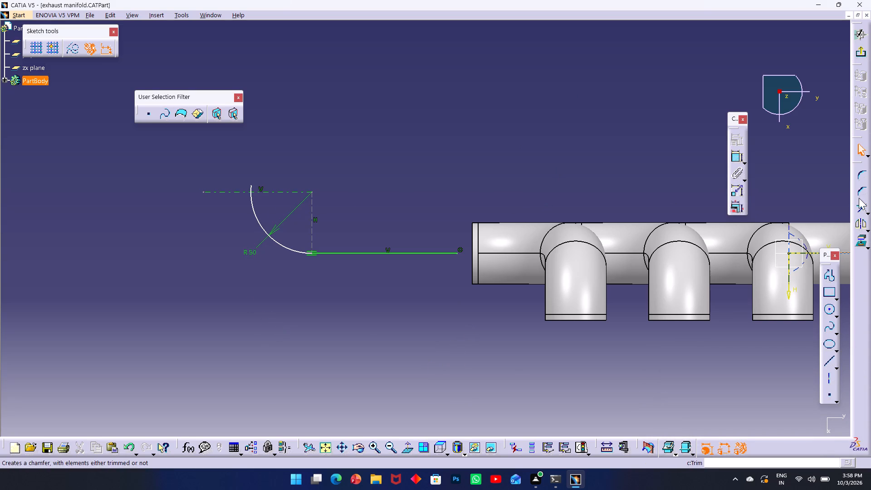
# Quick Trim the second axis beyond the arc, and the short arc end that extends past that axis.
pyautogui.click(869, 209)
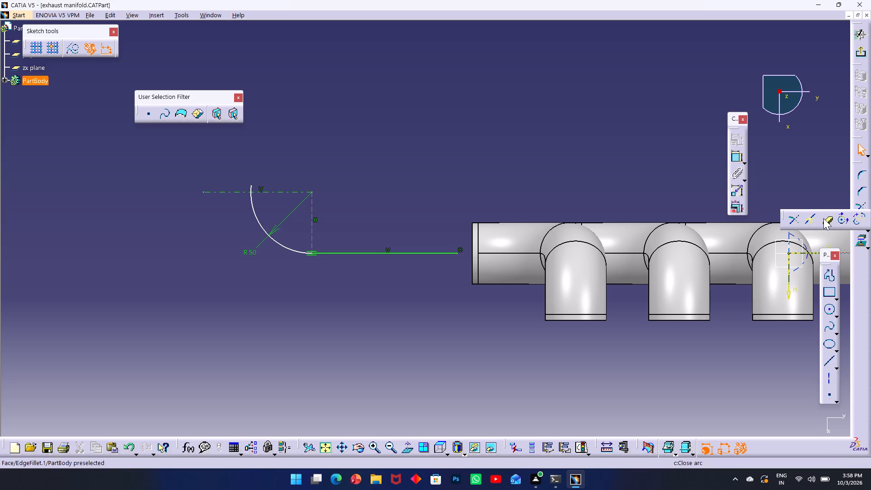
pyautogui.click(824, 218)
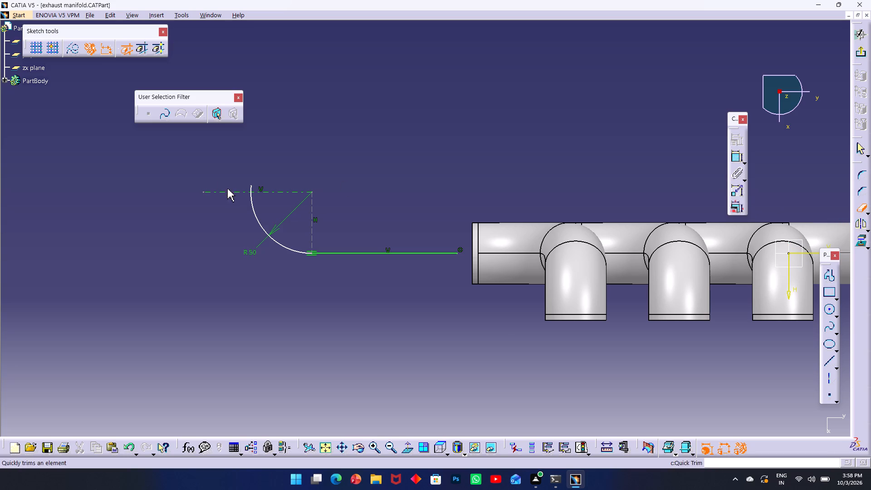
pyautogui.click(226, 193)
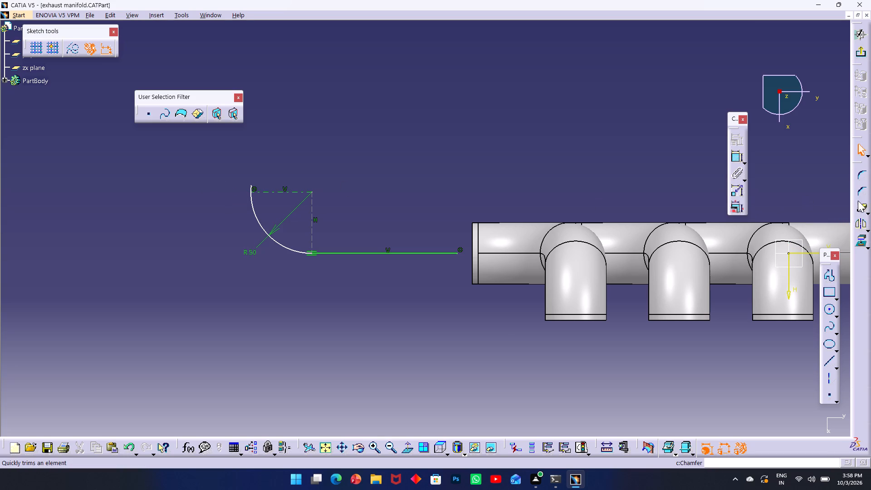
pyautogui.click(861, 205)
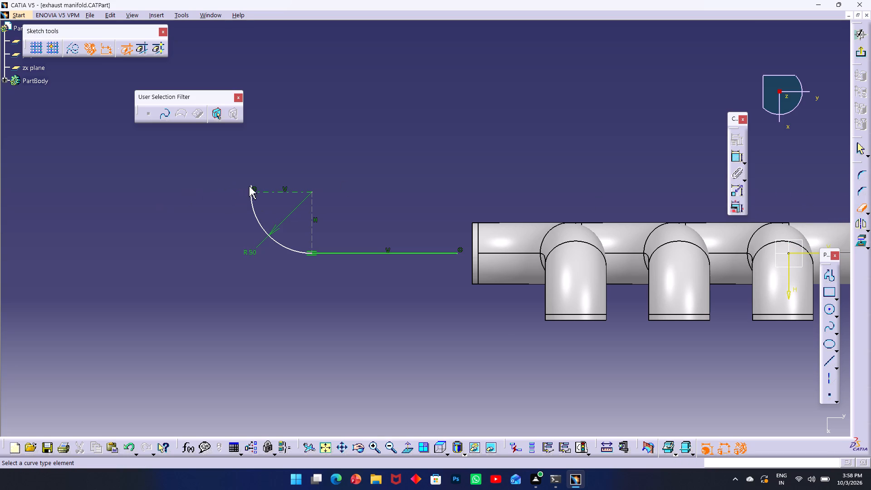
pyautogui.click(250, 186)
pyautogui.click(253, 189)
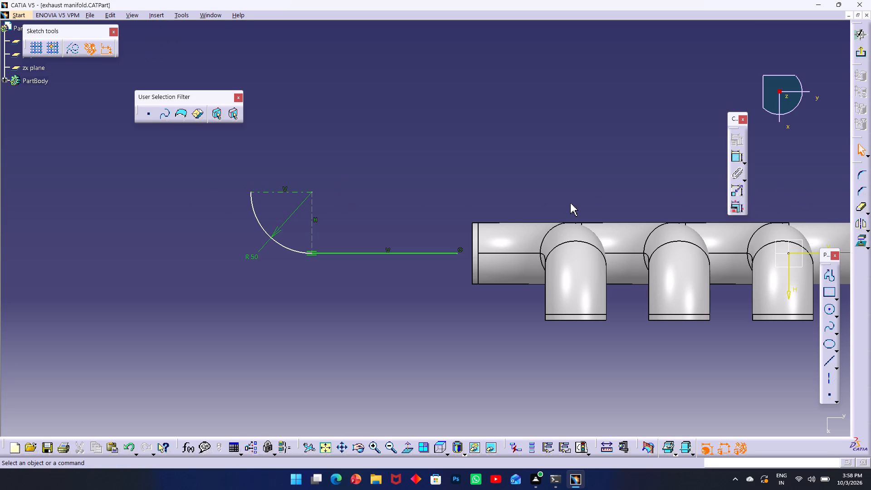
pyautogui.click(558, 405)
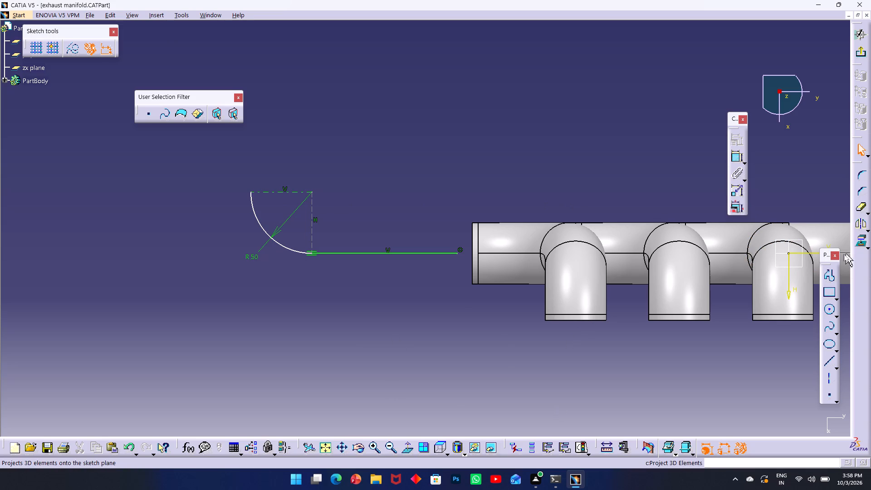
# Dimension the distance between the outlet arc's free end and the straight line's free end, measured in the vertical direction, and set it to 60 mm.
pyautogui.click(739, 157)
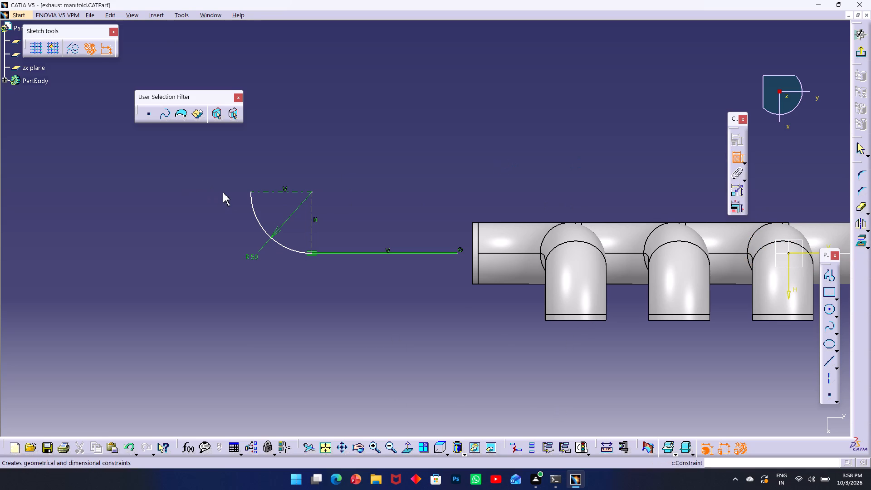
pyautogui.click(250, 191)
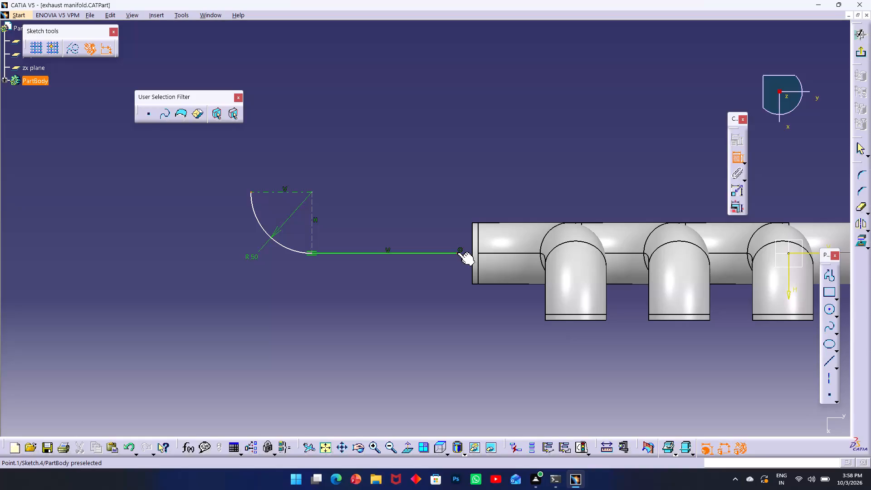
pyautogui.click(457, 253)
pyautogui.rightClick(437, 333)
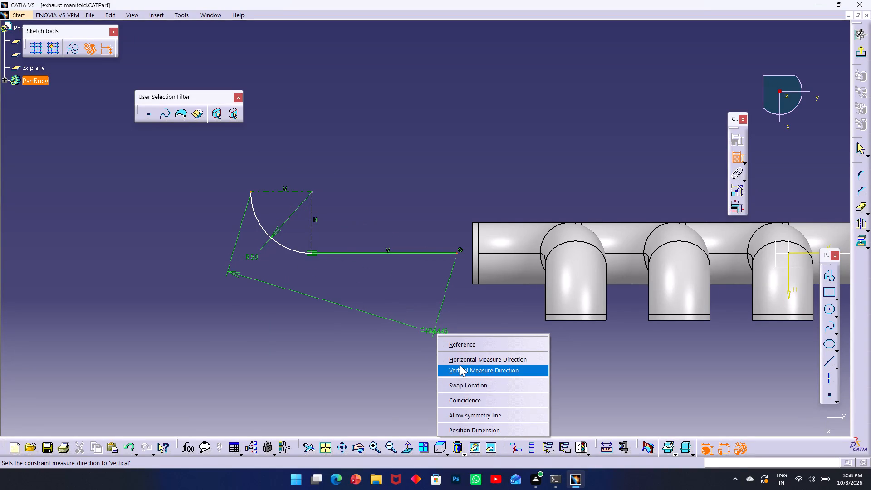
pyautogui.click(460, 365)
pyautogui.click(344, 326)
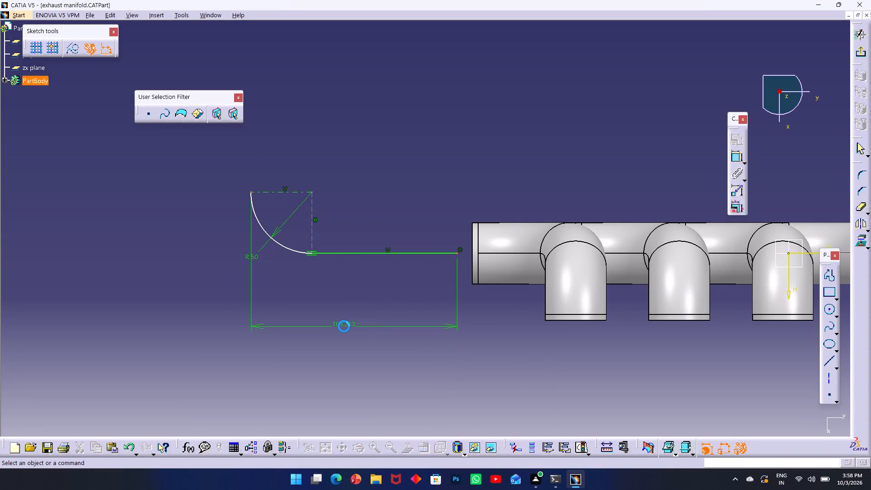
pyautogui.doubleClick(344, 326)
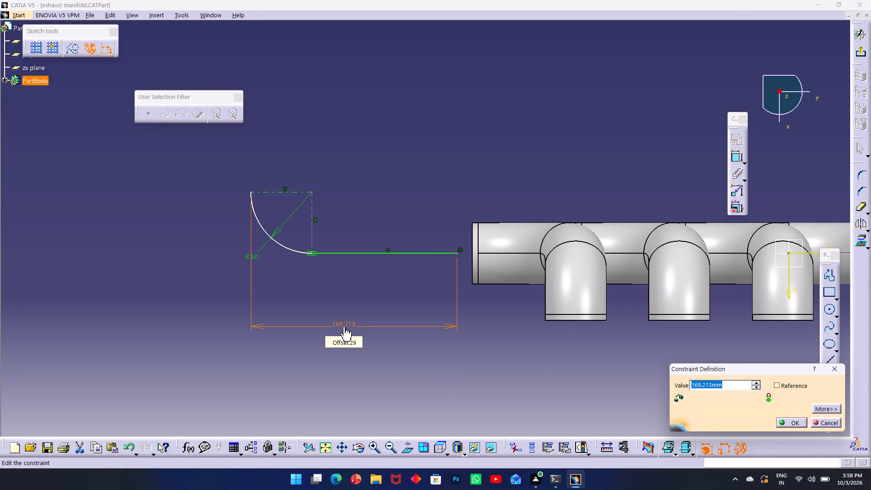
pyautogui.write('60')
pyautogui.press('Return')
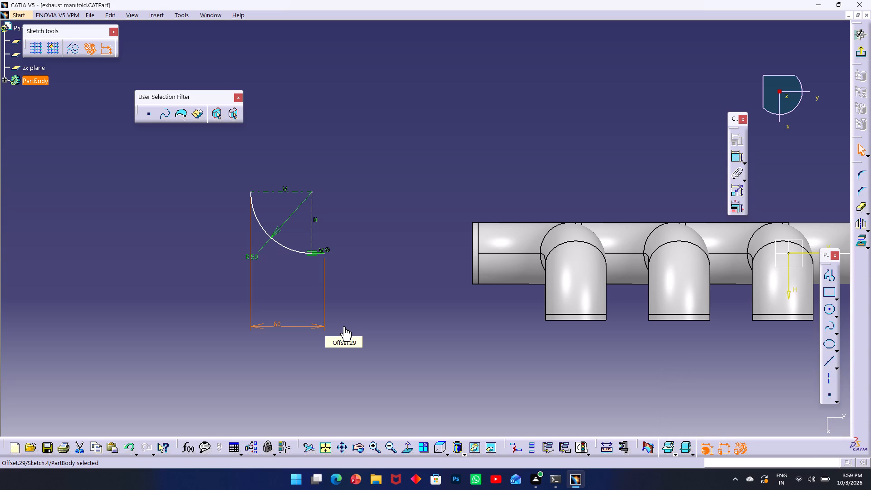
pyautogui.click(435, 302)
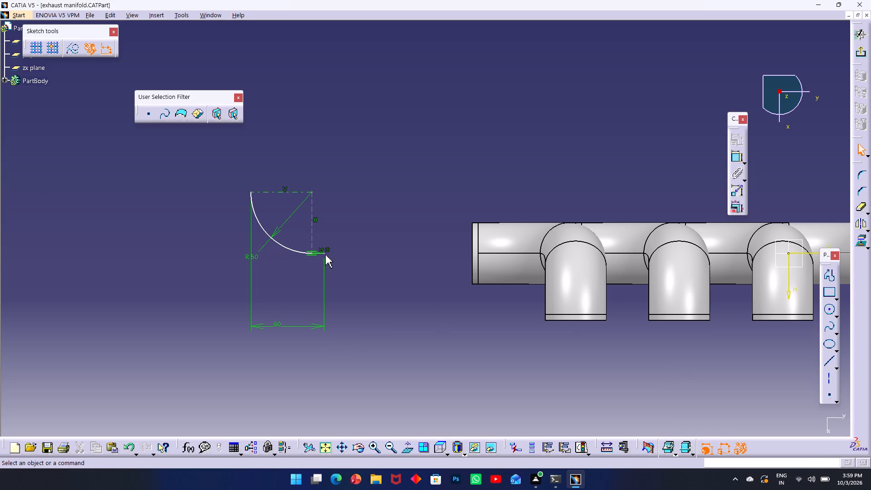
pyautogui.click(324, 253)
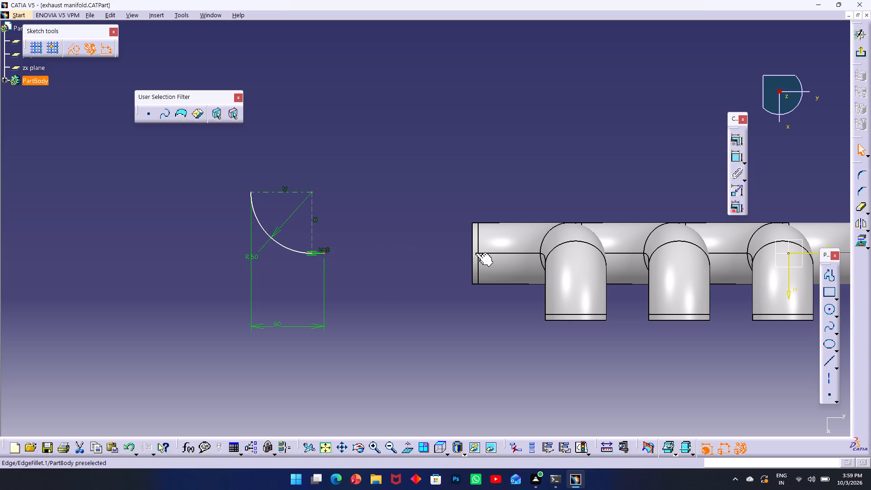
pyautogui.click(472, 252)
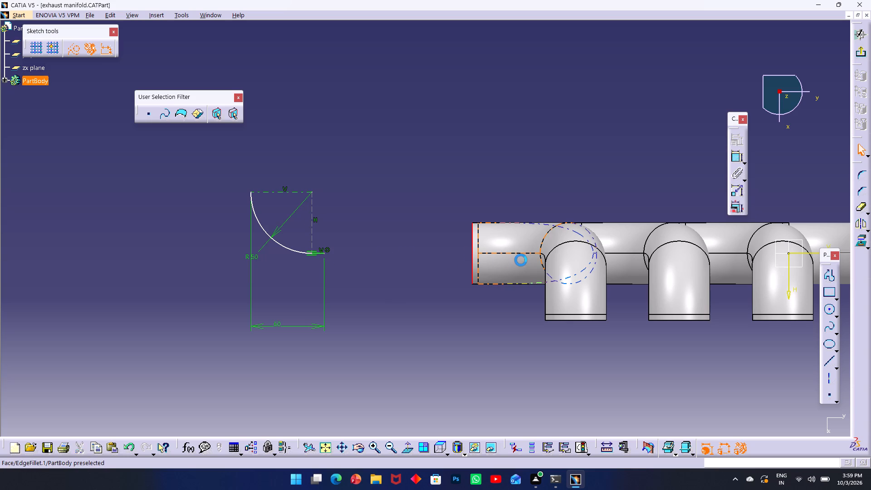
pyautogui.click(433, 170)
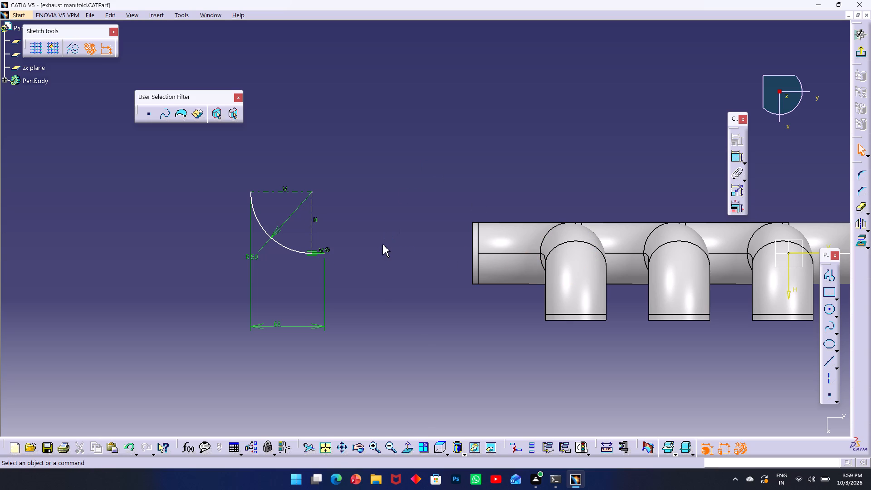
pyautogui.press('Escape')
# Constrain the straight outlet line's free end with Coincidence to the collector's open end edge, and exit the sketch.
pyautogui.keyDown('ctrl'); pyautogui.click(325, 254); pyautogui.keyUp('ctrl')
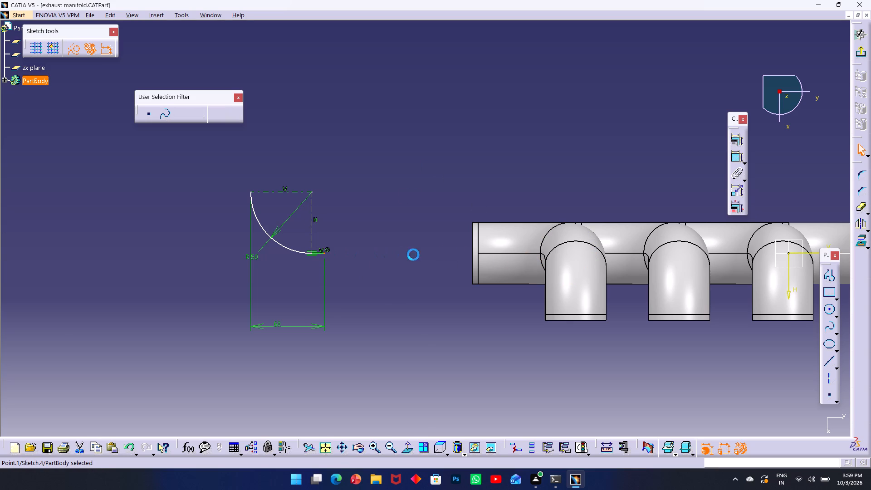
pyautogui.keyDown('ctrl'); pyautogui.click(471, 251); pyautogui.keyUp('ctrl')
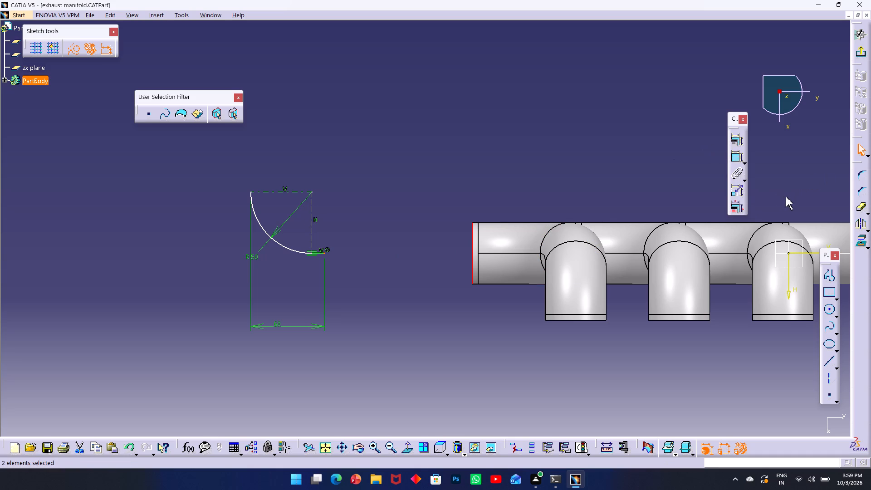
pyautogui.click(734, 139)
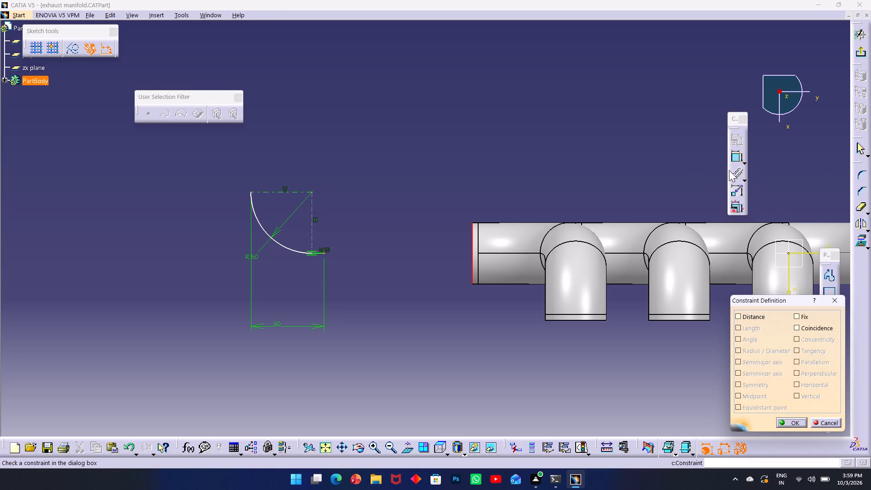
pyautogui.click(796, 325)
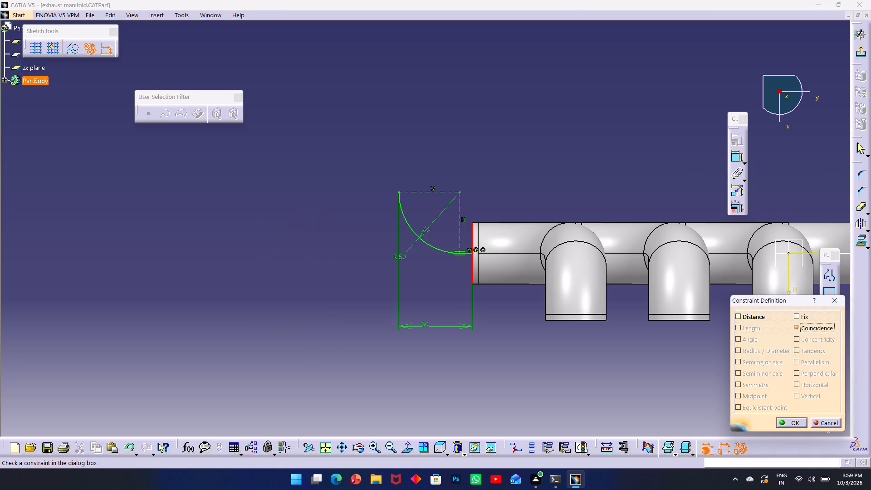
pyautogui.click(605, 372)
pyautogui.click(792, 419)
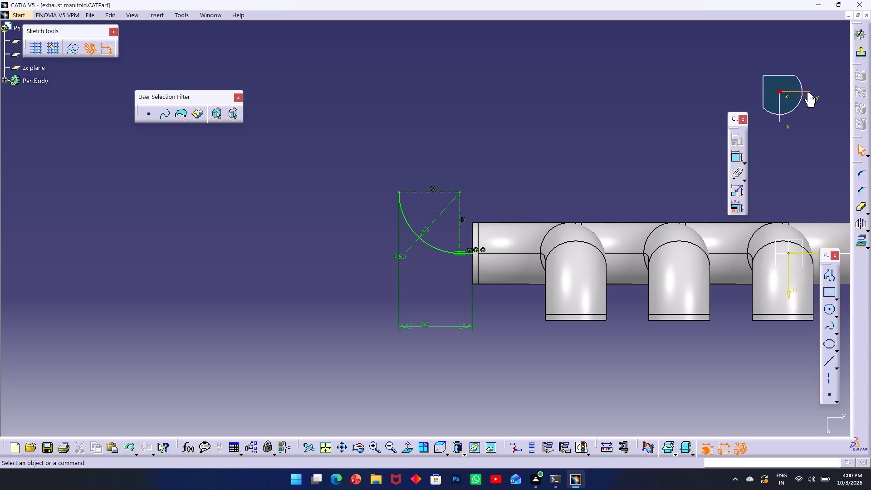
pyautogui.click(860, 58)
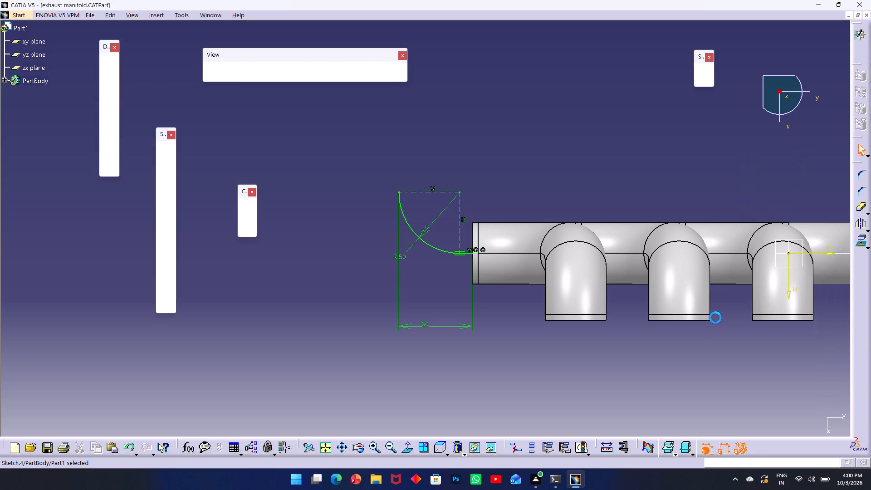
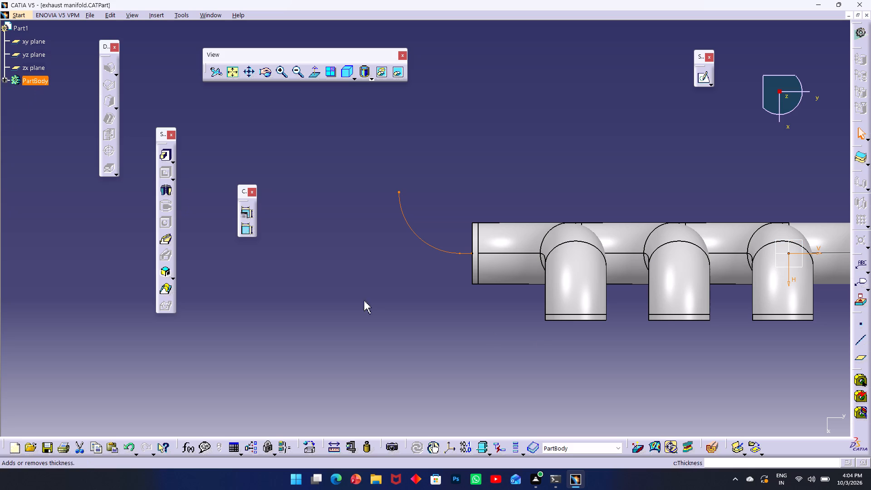
# Start a sketch on the yz plane.
pyautogui.scroll(2, 547, 333)
pyautogui.scroll(-2, 551, 323)
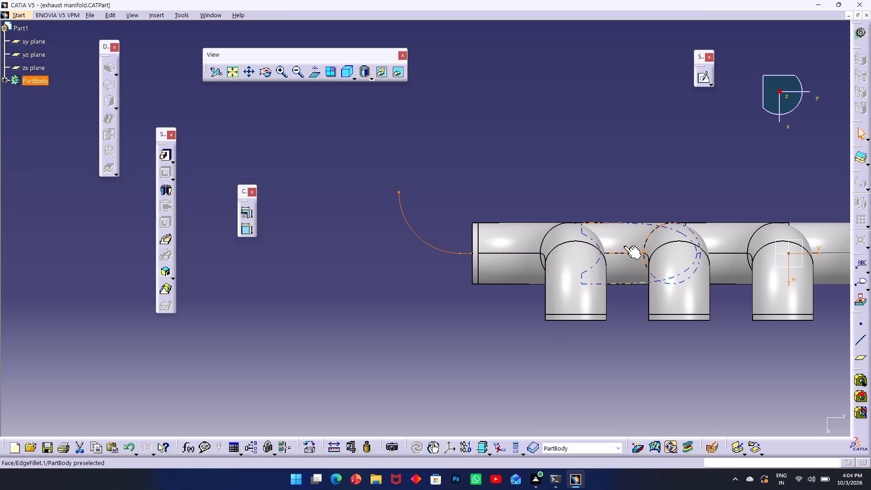
pyautogui.keyDown('ctrl'); pyautogui.moveTo(627, 235); pyautogui.dragTo(611, 273, button='middle'); pyautogui.keyUp('ctrl')
pyautogui.moveTo(612, 262); pyautogui.dragTo(621, 200, button='middle')
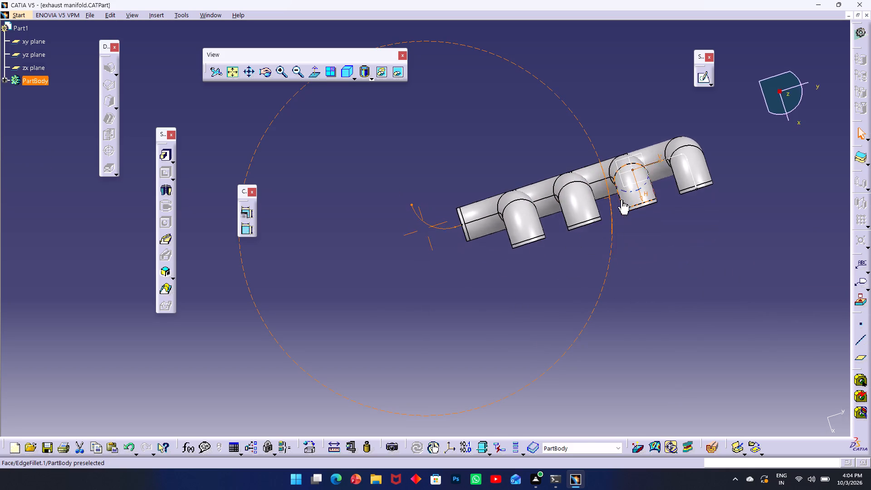
pyautogui.moveTo(621, 200); pyautogui.dragTo(300, 295, button='middle')
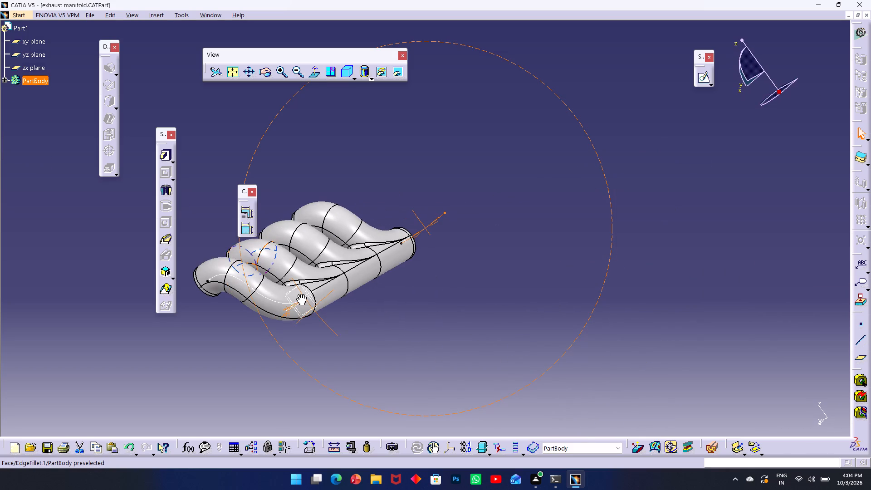
pyautogui.moveTo(300, 295); pyautogui.dragTo(277, 300, button='middle')
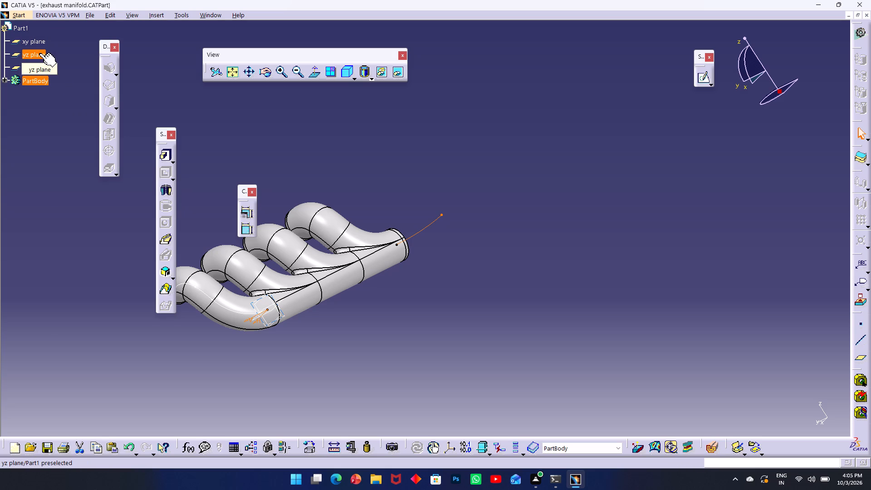
pyautogui.click(39, 54)
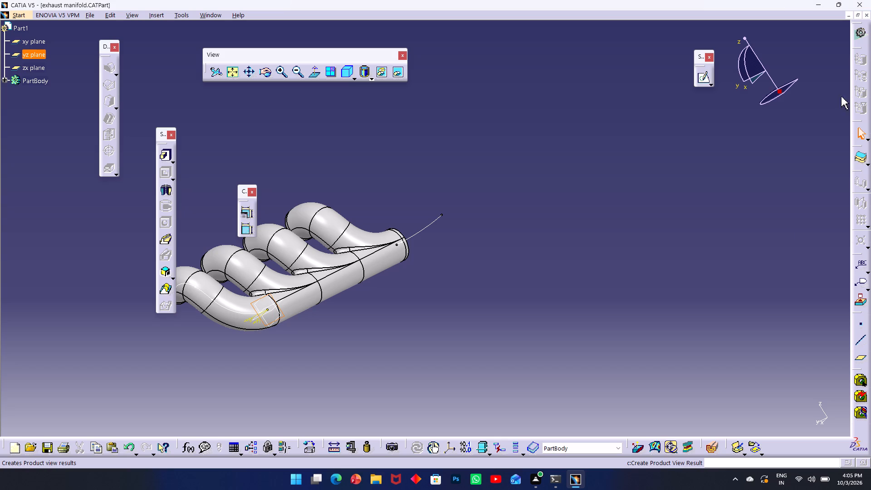
pyautogui.click(708, 83)
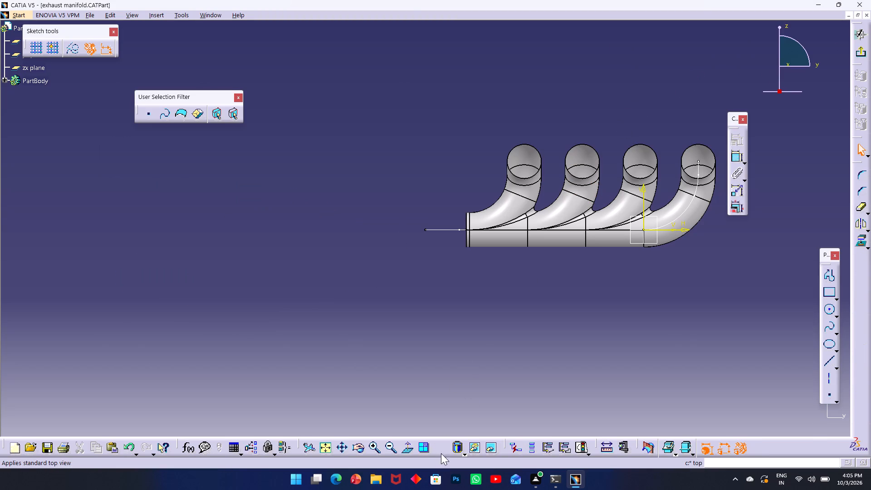
pyautogui.click(446, 452)
pyautogui.click(455, 362)
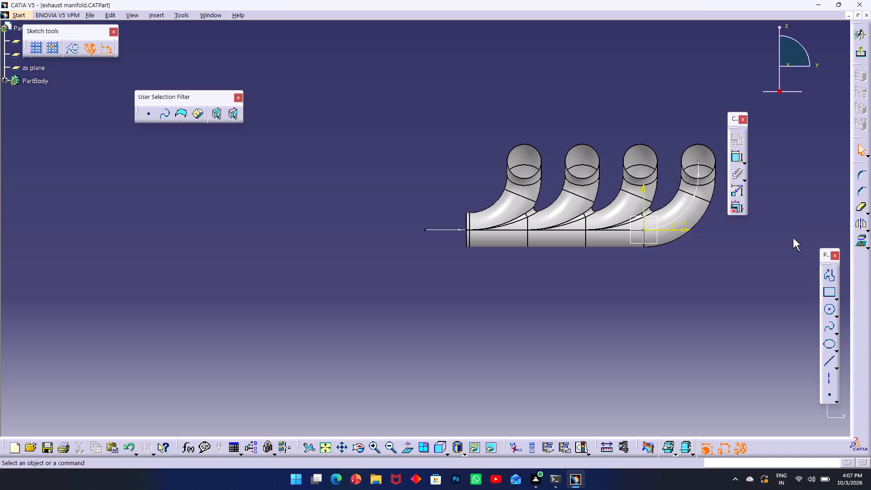
# Sketch a profile beyond the outlet path's free end: a horizontal line about 120 mm long and a downward tangent arc of about 105 mm radius.
pyautogui.click(826, 278)
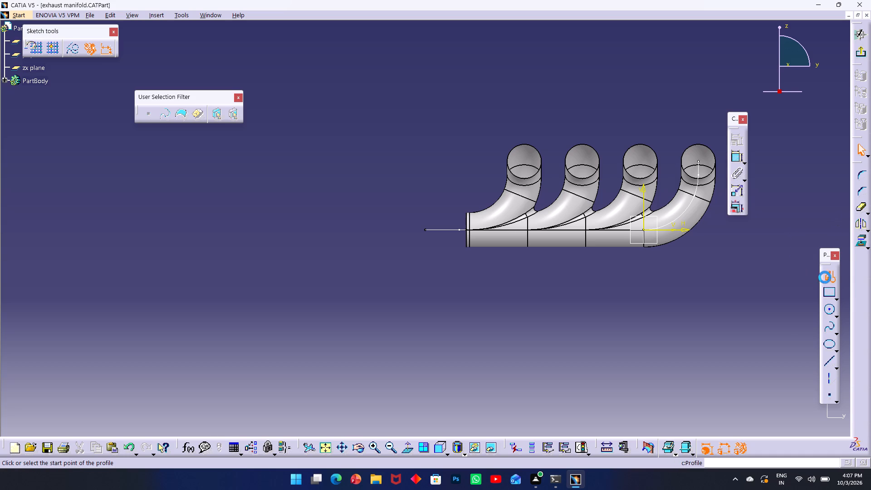
pyautogui.click(391, 230)
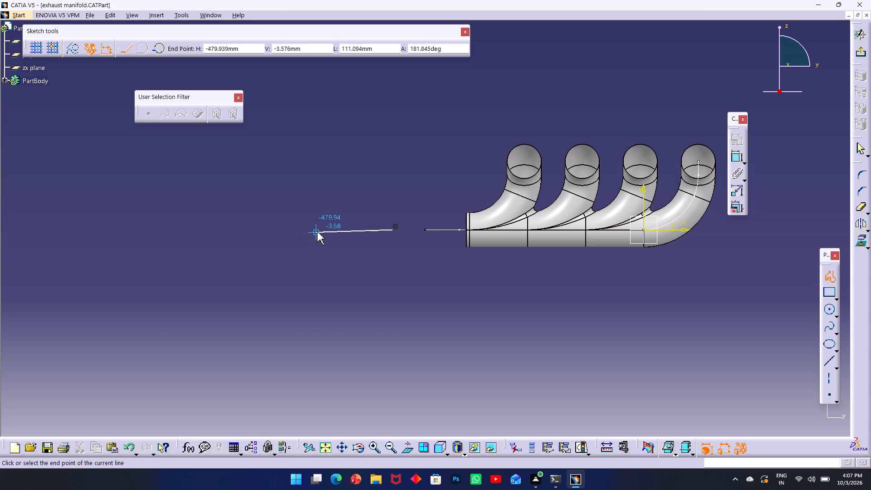
pyautogui.click(310, 232)
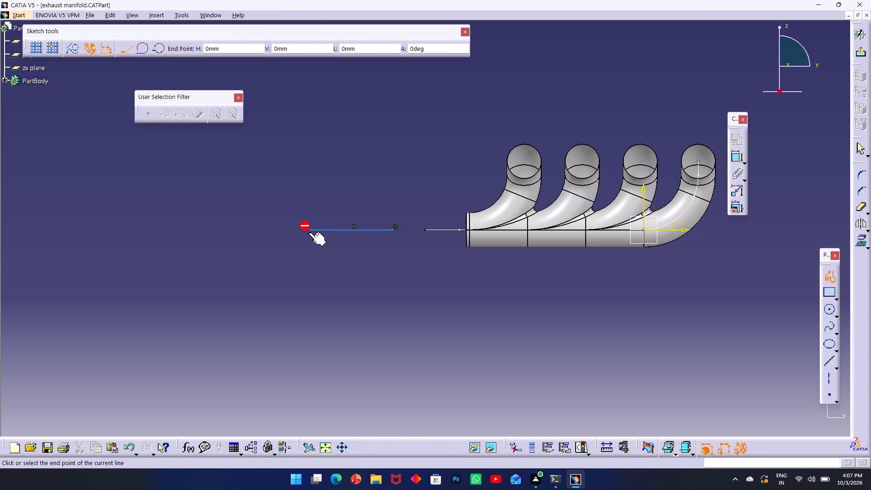
pyautogui.click(142, 51)
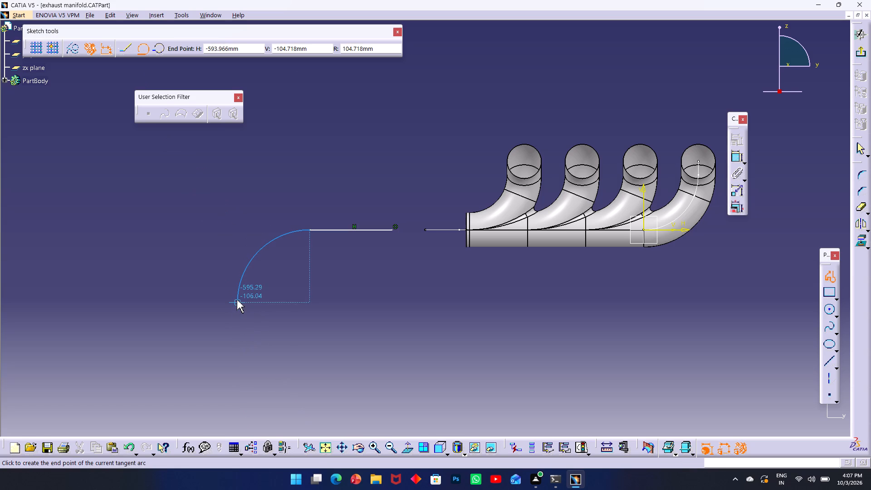
pyautogui.click(237, 299)
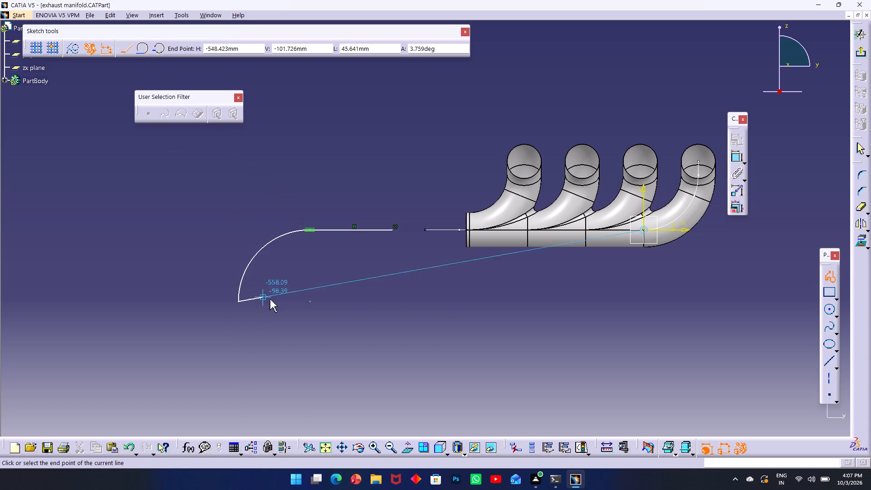
pyautogui.click(827, 379)
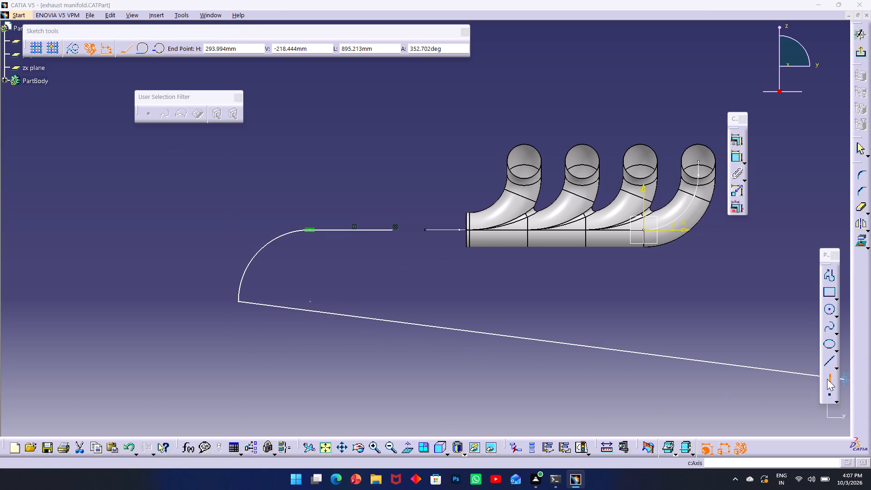
pyautogui.click(439, 259)
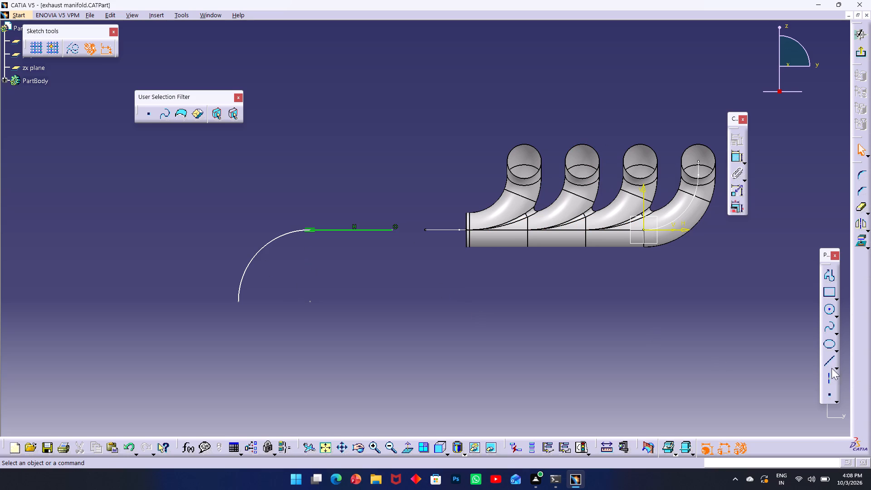
# Draw a vertical axis down from the line-arc junction and a horizontal axis from the arc's free end across the vertical one.
pyautogui.click(832, 380)
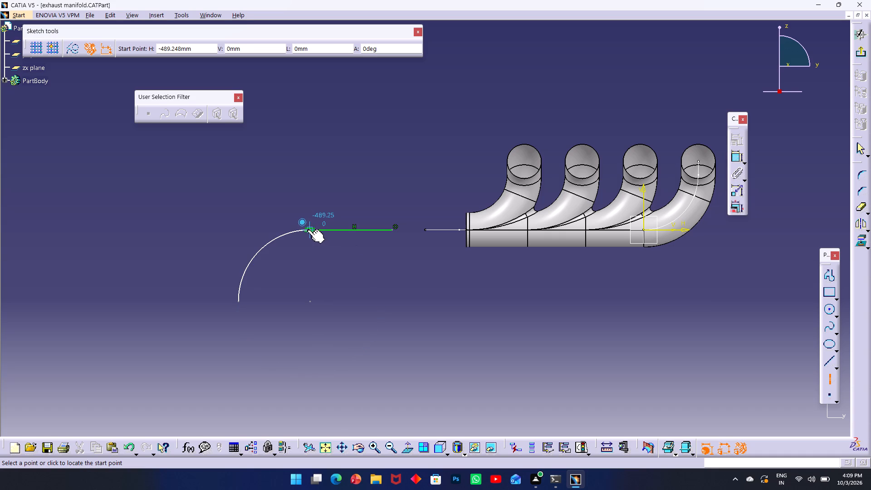
pyautogui.click(308, 231)
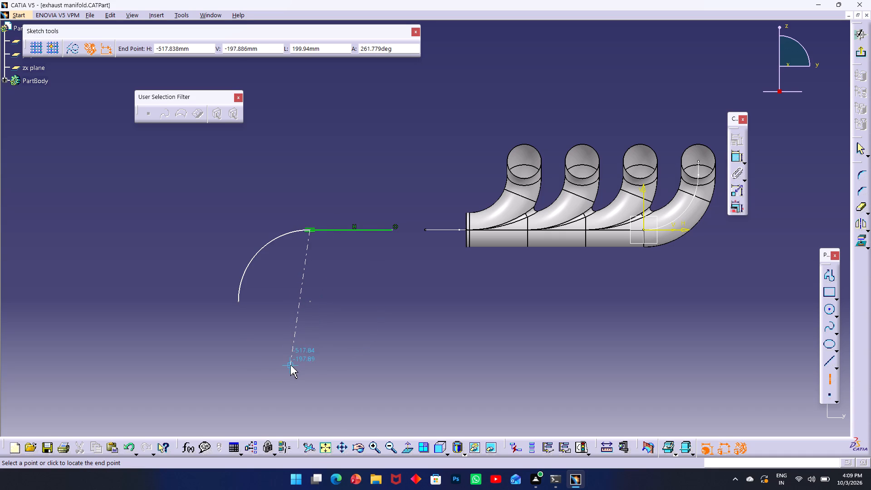
pyautogui.click(310, 338)
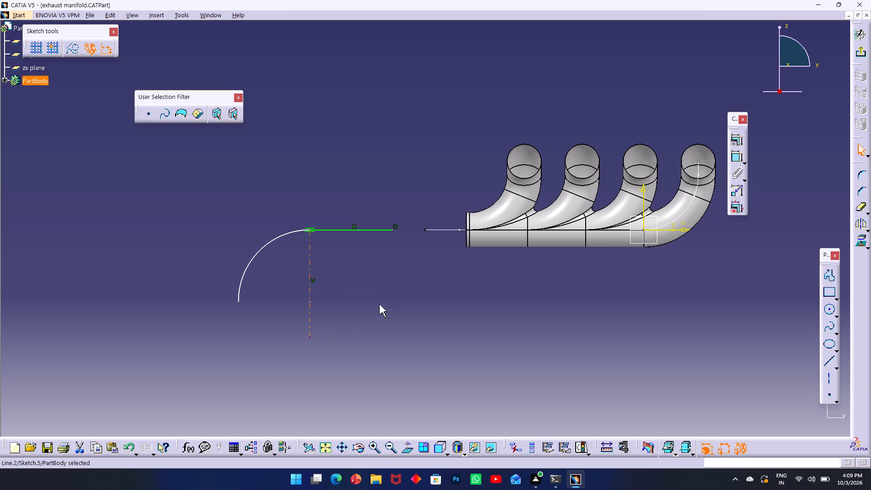
pyautogui.press('Escape')
pyautogui.click(826, 380)
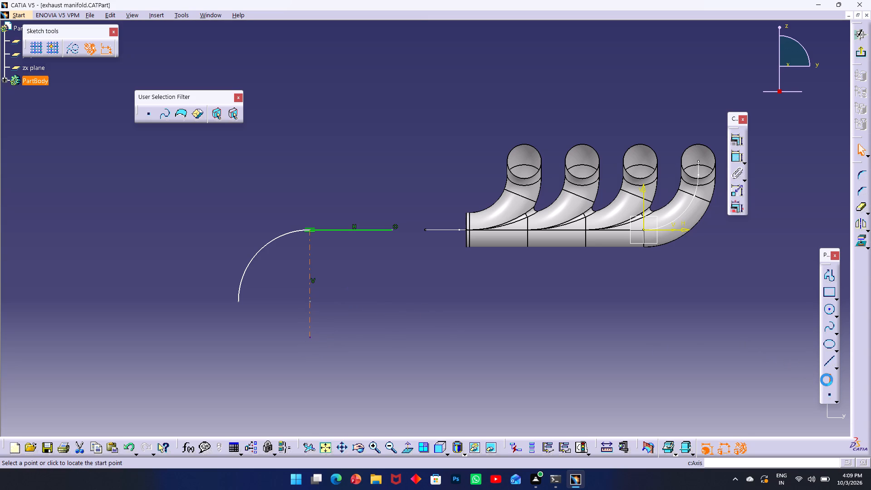
pyautogui.click(237, 302)
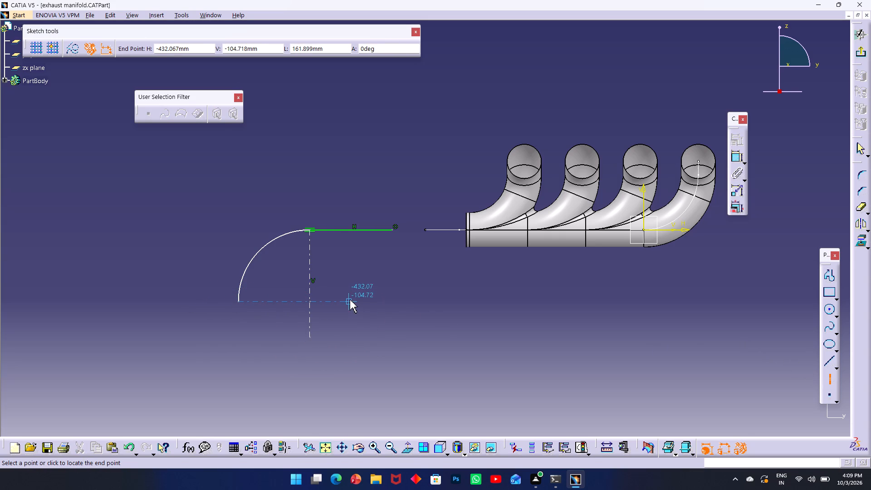
pyautogui.click(350, 299)
pyautogui.press('Escape')
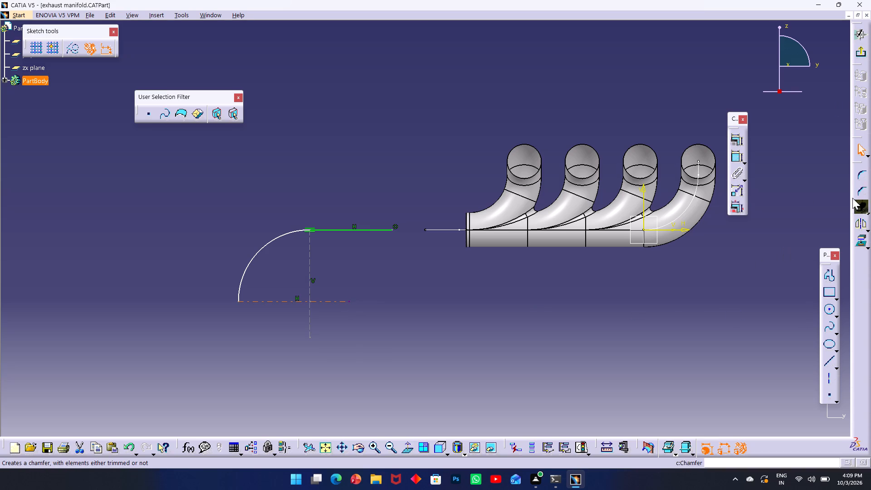
# Quick Trim both axes beyond their crossing point at the arc's centre.
pyautogui.doubleClick(862, 207)
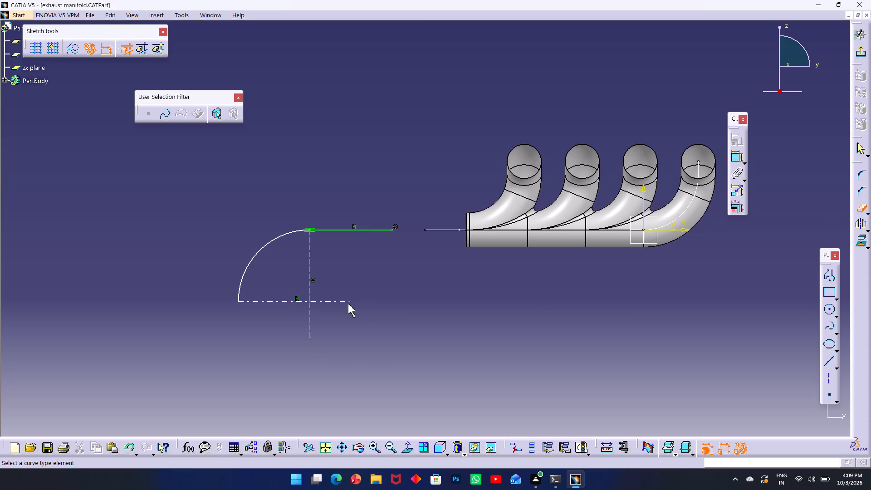
pyautogui.click(333, 302)
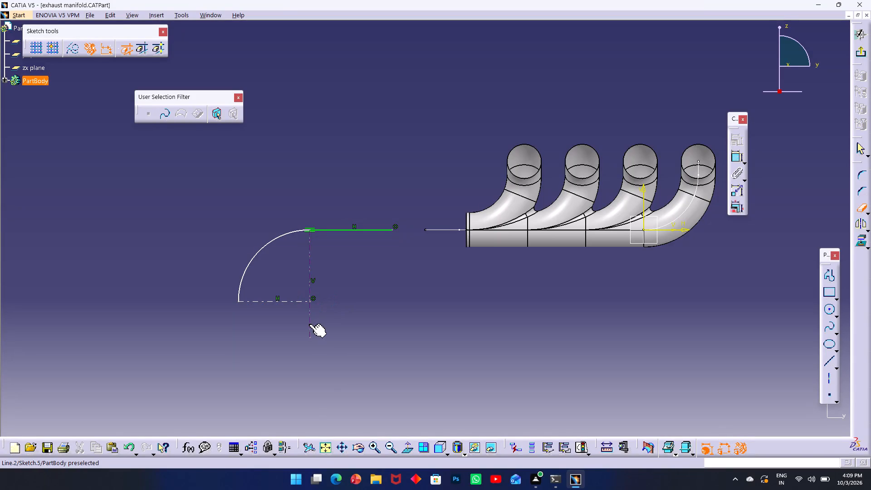
pyautogui.click(309, 324)
pyautogui.click(667, 333)
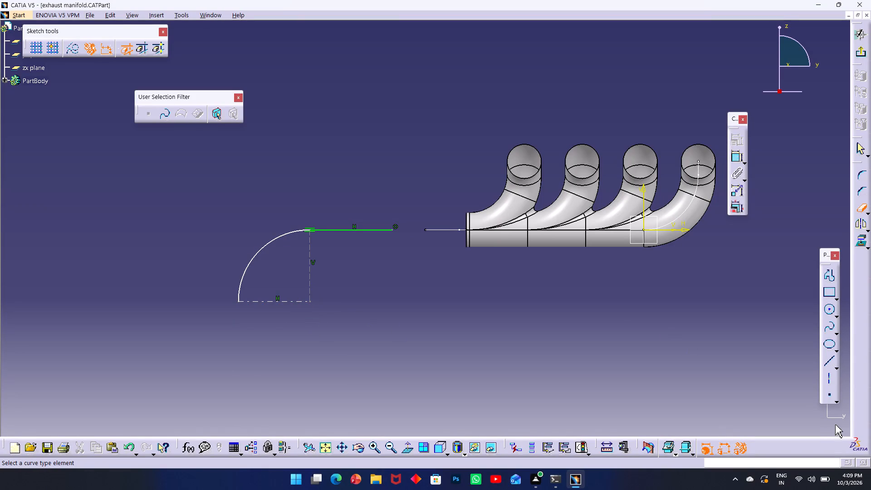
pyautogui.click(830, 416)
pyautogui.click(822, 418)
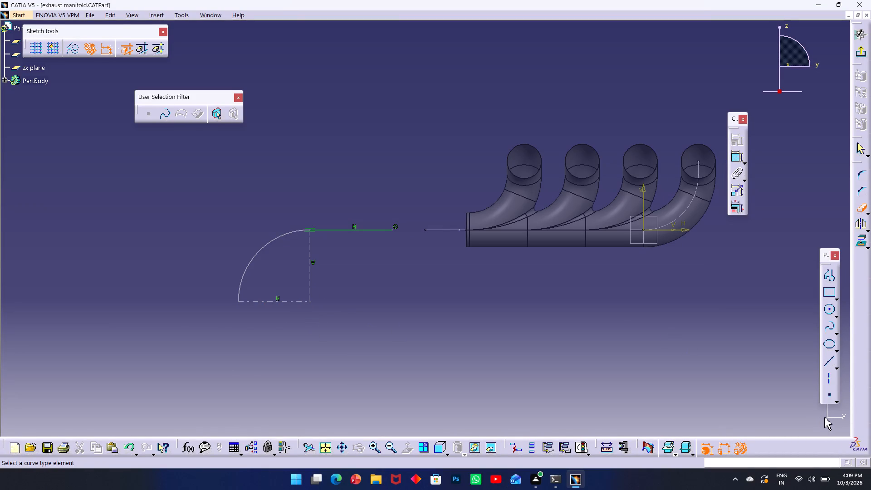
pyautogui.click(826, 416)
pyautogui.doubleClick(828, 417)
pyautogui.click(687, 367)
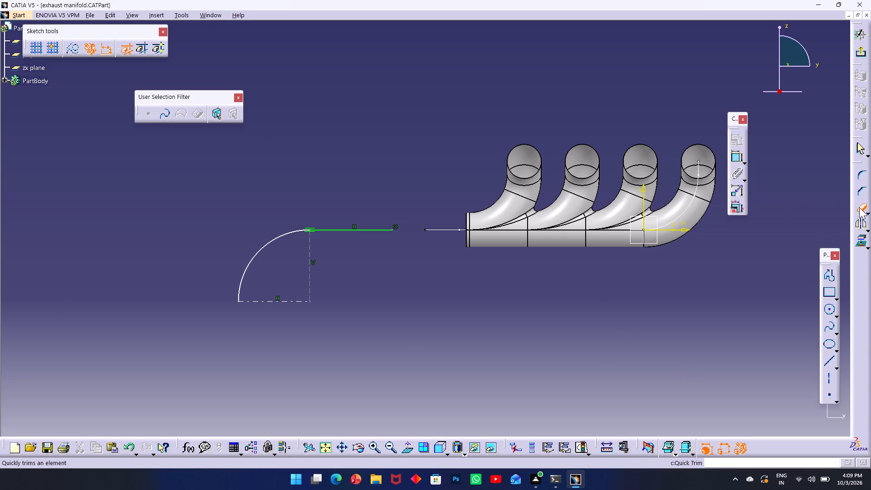
# Dimension the new arc's radius and set it to 50 mm.
pyautogui.click(737, 159)
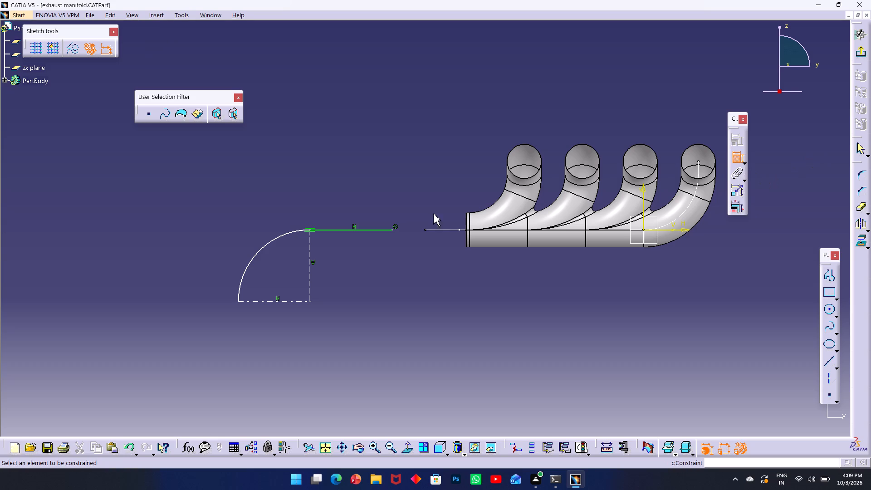
pyautogui.click(259, 250)
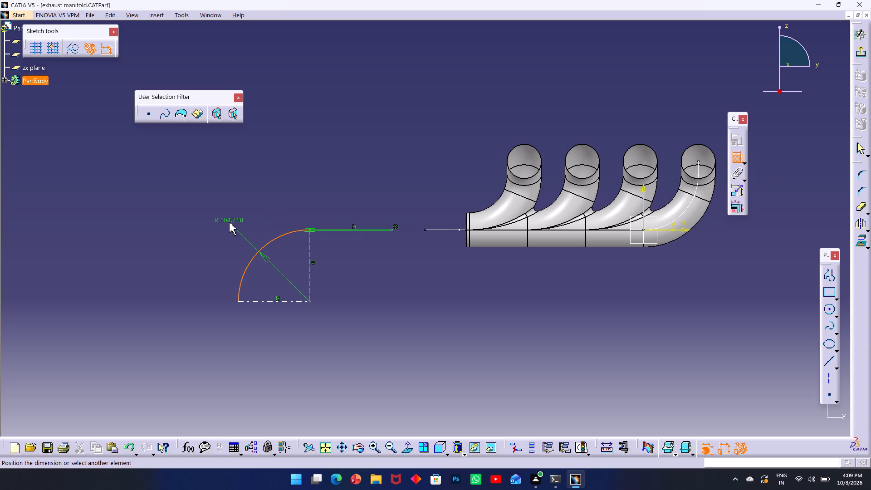
pyautogui.doubleClick(228, 222)
pyautogui.doubleClick(228, 222)
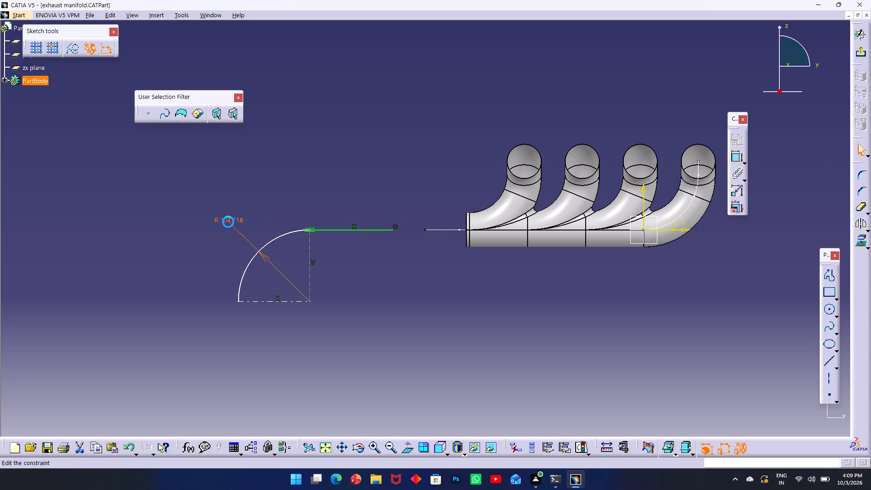
pyautogui.write('50')
pyautogui.press('Return')
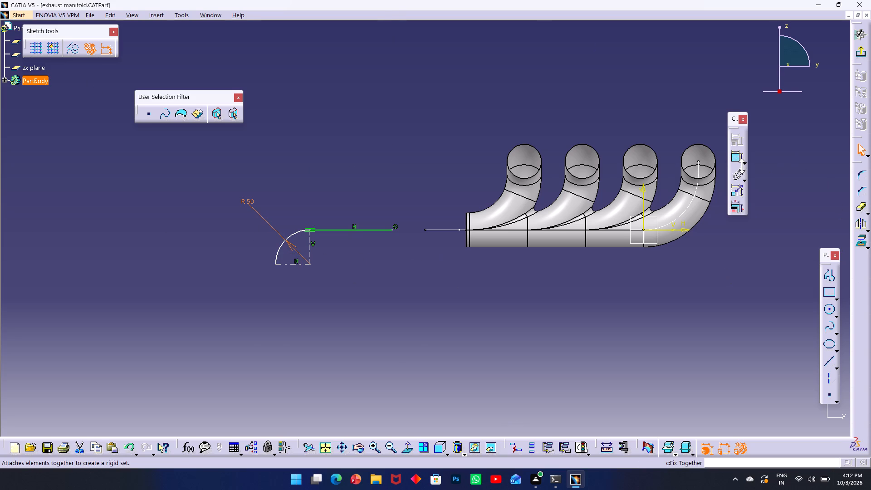
# Dimension the distance between the arc and the straight line's free end, measured in the horizontal direction, and set it to 60 mm.
pyautogui.click(735, 157)
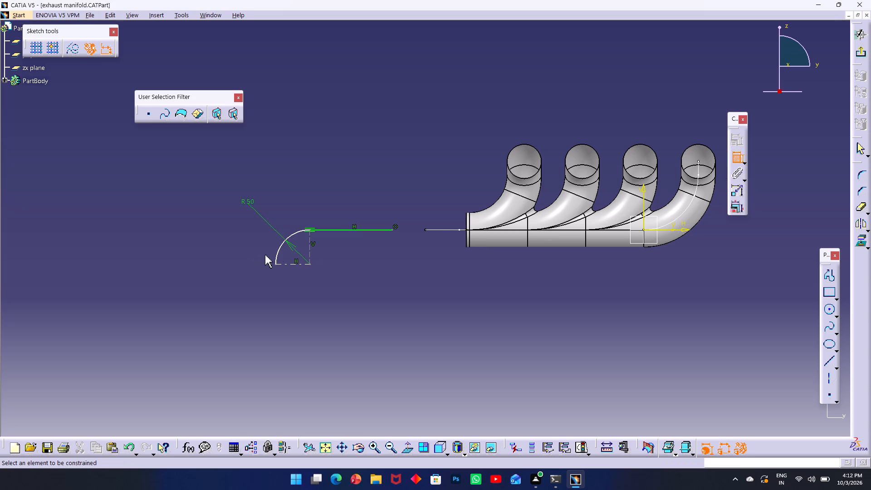
pyautogui.click(276, 257)
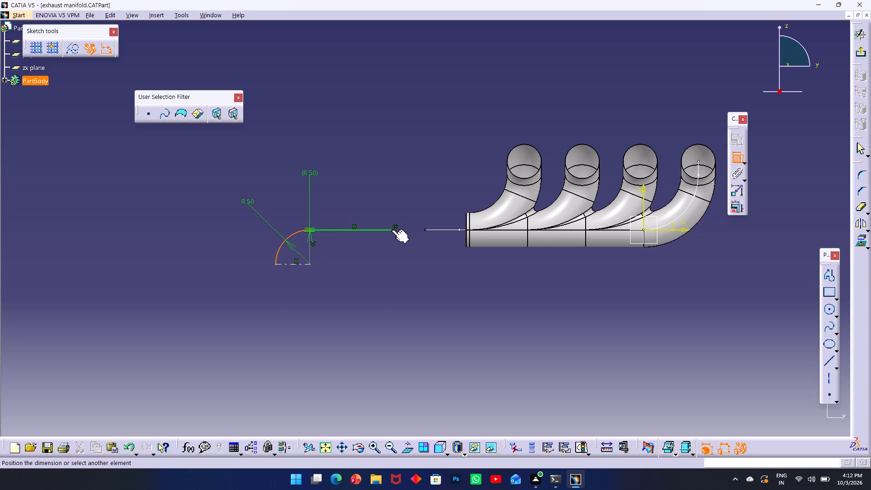
pyautogui.click(392, 230)
pyautogui.rightClick(359, 147)
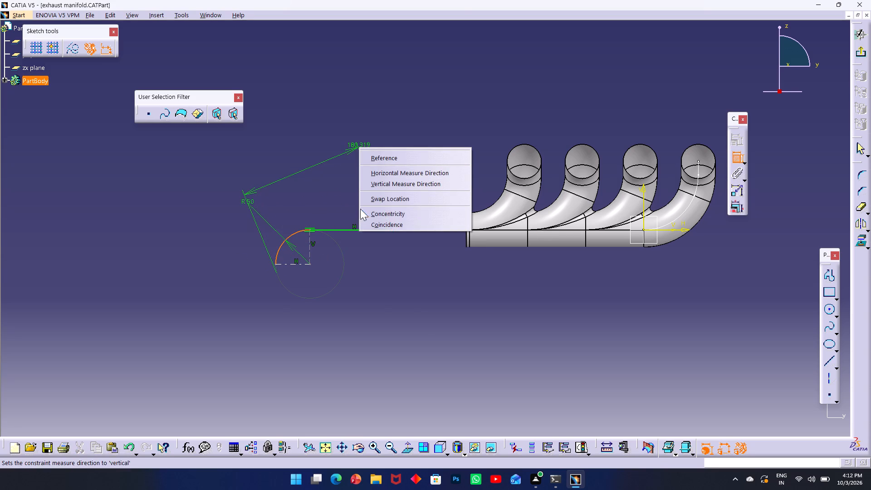
pyautogui.click(406, 174)
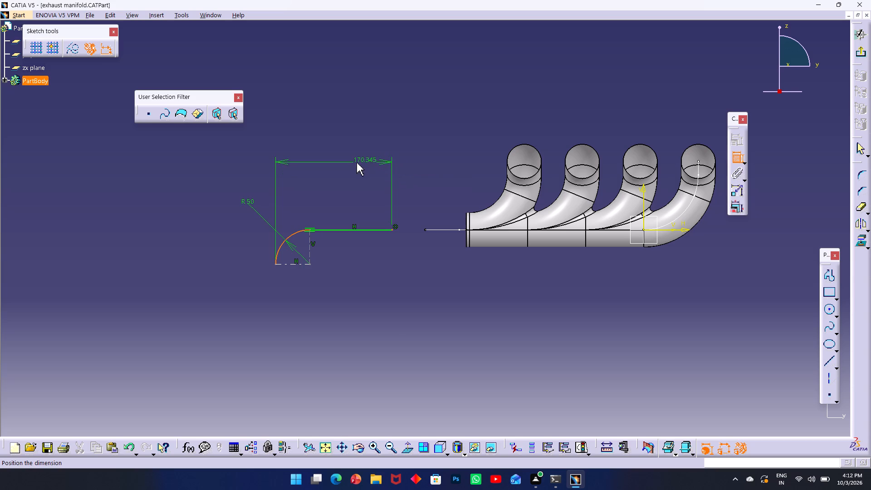
pyautogui.click(349, 163)
pyautogui.doubleClick(350, 163)
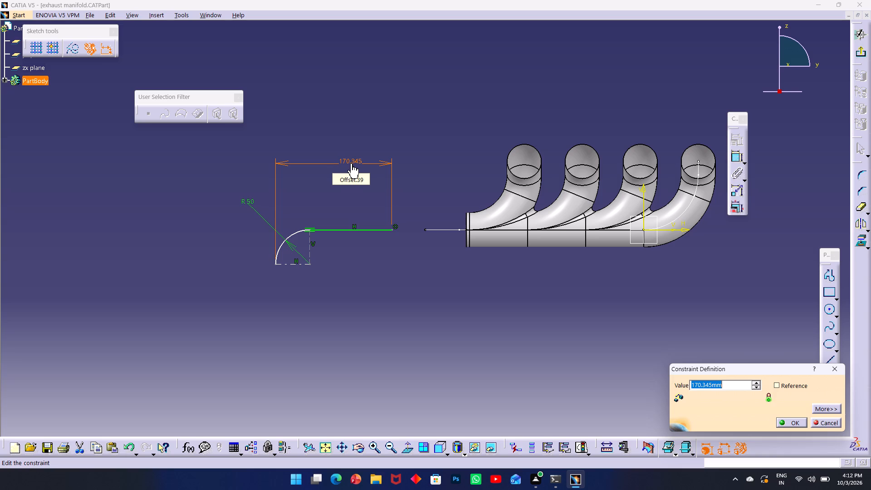
pyautogui.write('60')
pyautogui.press('Return')
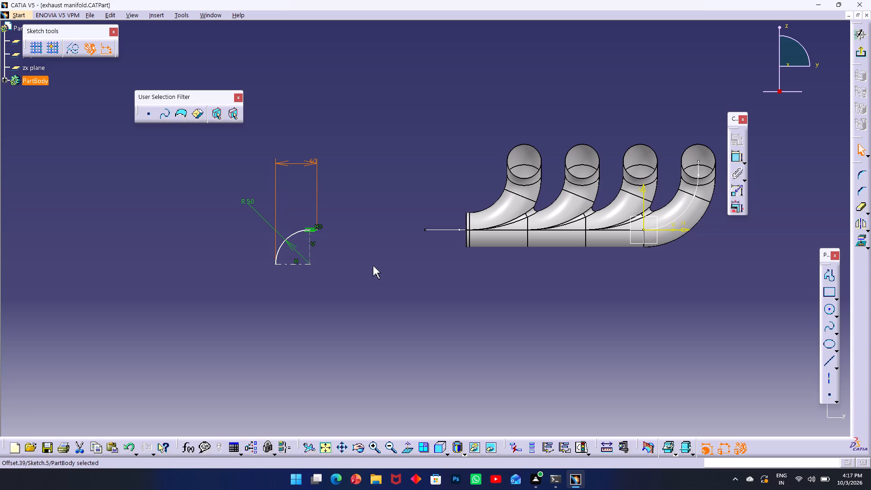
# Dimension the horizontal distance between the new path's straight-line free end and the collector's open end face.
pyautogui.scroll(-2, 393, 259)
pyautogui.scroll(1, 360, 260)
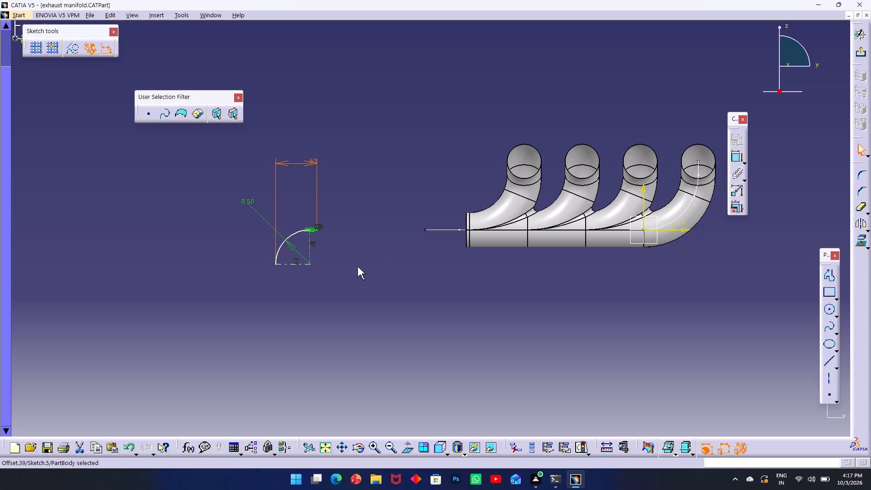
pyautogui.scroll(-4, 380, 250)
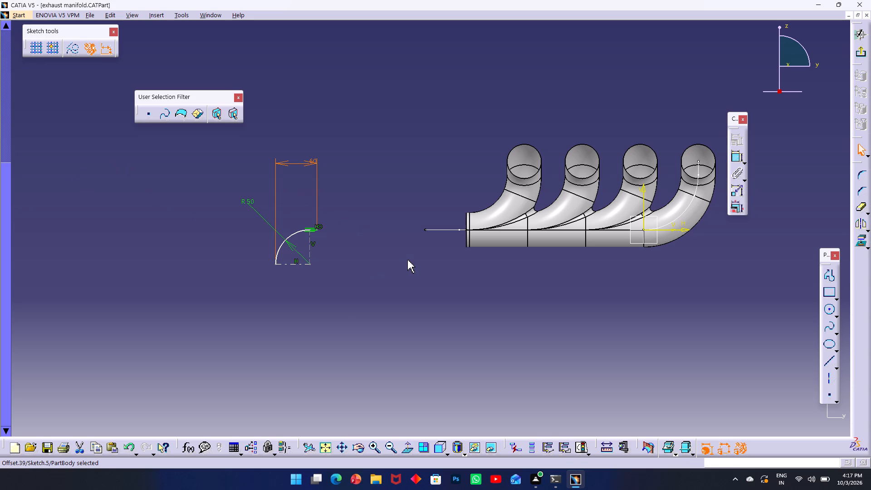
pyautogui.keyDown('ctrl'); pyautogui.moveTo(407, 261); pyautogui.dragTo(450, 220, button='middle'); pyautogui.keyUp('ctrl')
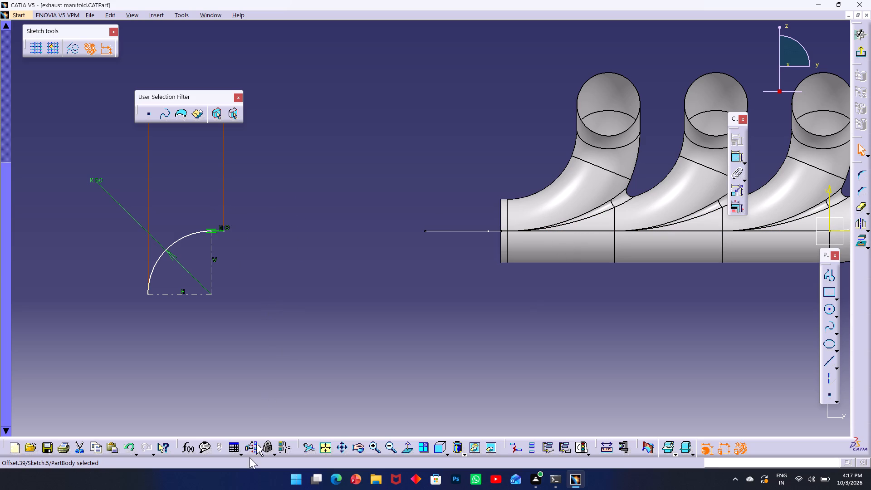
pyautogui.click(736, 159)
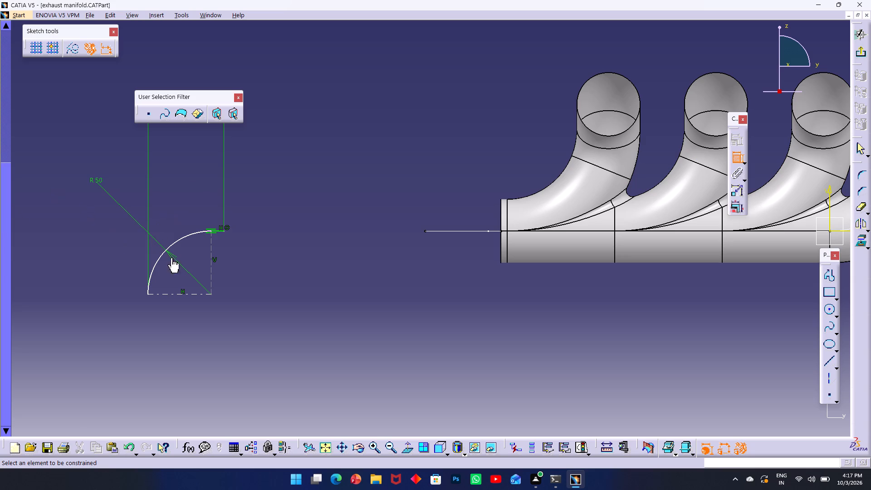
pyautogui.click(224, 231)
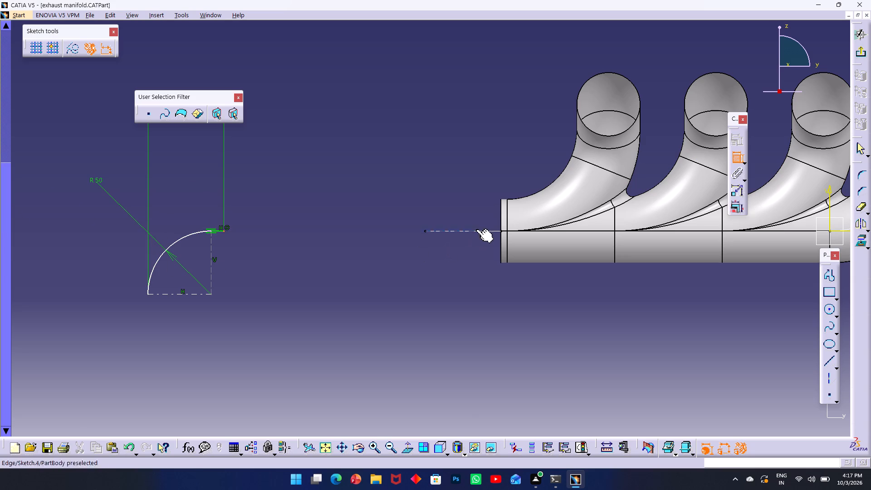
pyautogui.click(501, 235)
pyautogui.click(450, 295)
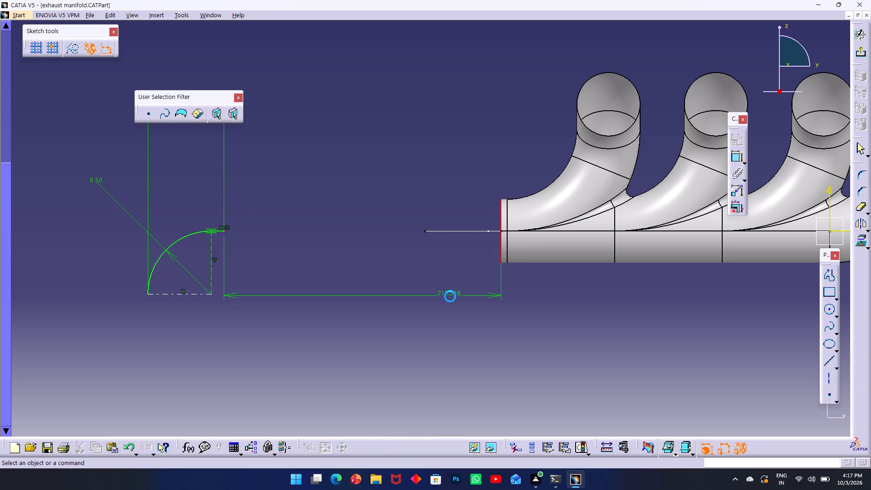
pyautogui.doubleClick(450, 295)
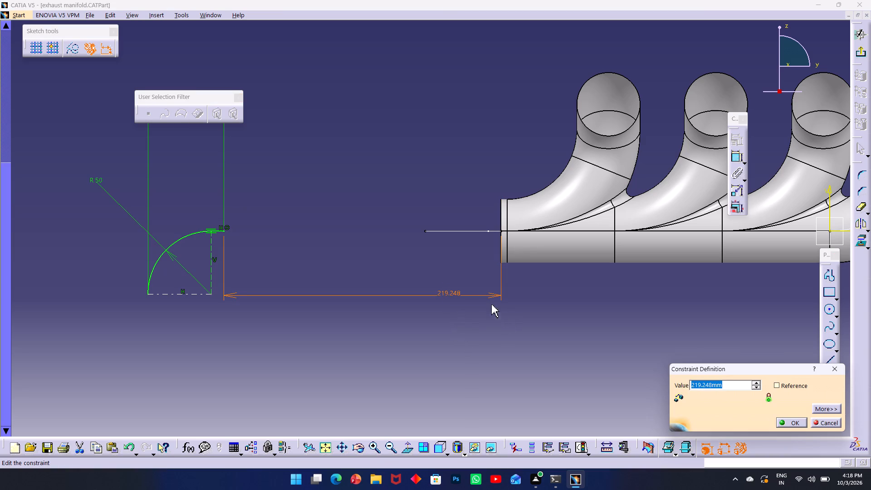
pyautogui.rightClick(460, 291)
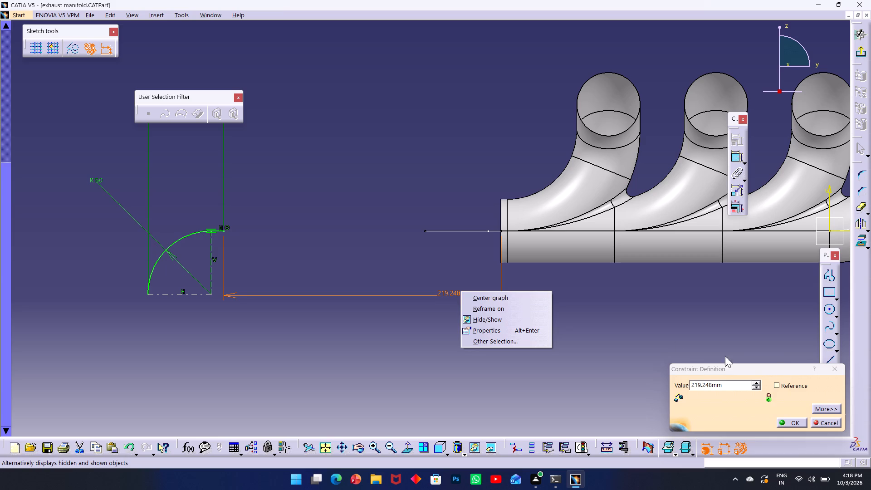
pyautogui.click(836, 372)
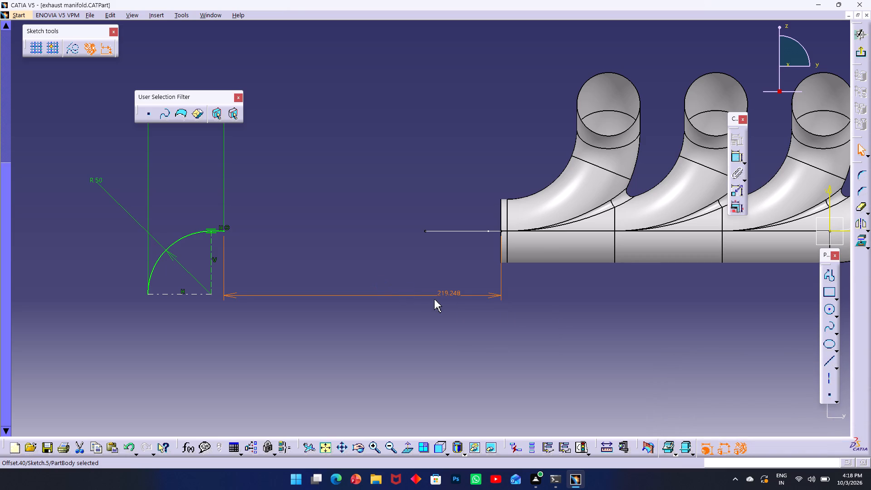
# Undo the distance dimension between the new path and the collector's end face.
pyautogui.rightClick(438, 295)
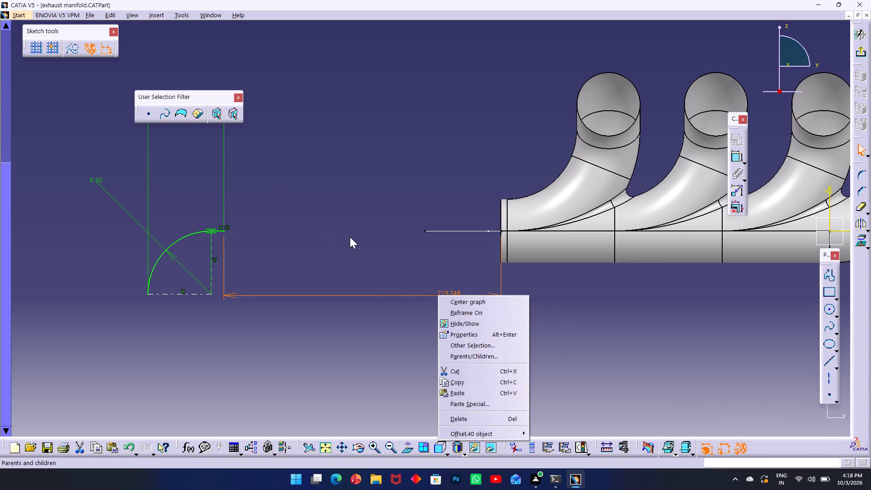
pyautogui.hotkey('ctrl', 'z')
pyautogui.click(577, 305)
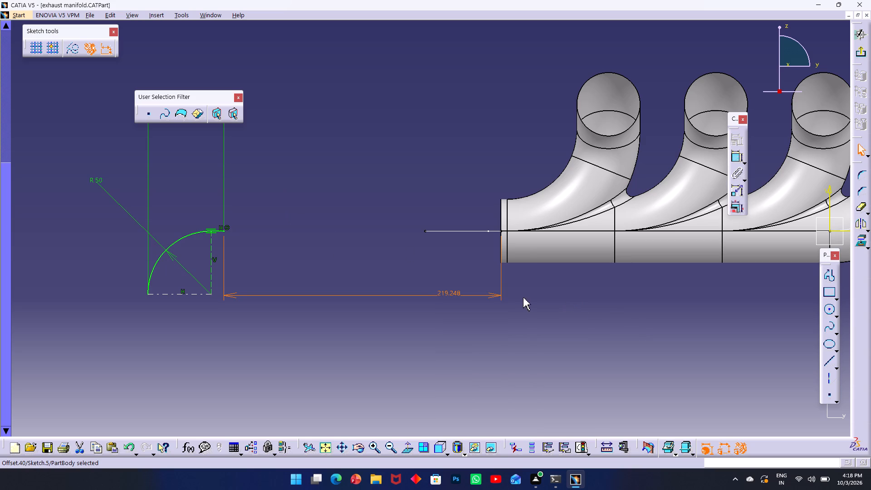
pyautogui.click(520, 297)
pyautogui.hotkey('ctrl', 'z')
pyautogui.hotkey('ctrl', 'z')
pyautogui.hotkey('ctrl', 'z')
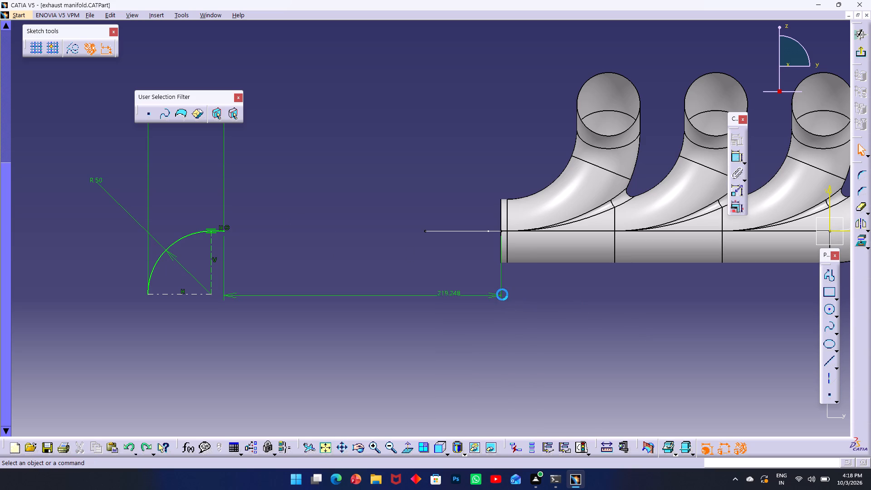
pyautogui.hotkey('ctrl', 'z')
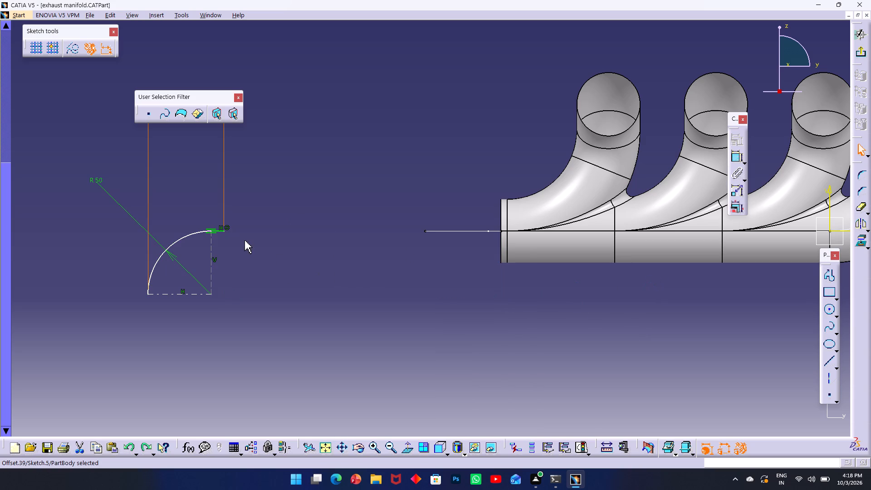
# Constrain the straight line's free end with Coincidence to the point on the collector's open end, and exit the sketch.
pyautogui.keyDown('ctrl'); pyautogui.click(224, 230); pyautogui.keyUp('ctrl')
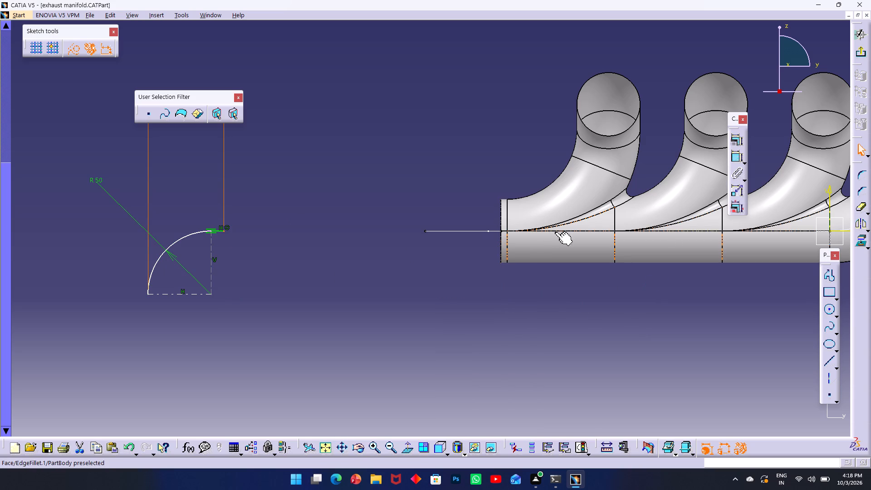
pyautogui.keyDown('ctrl'); pyautogui.click(501, 232); pyautogui.keyUp('ctrl')
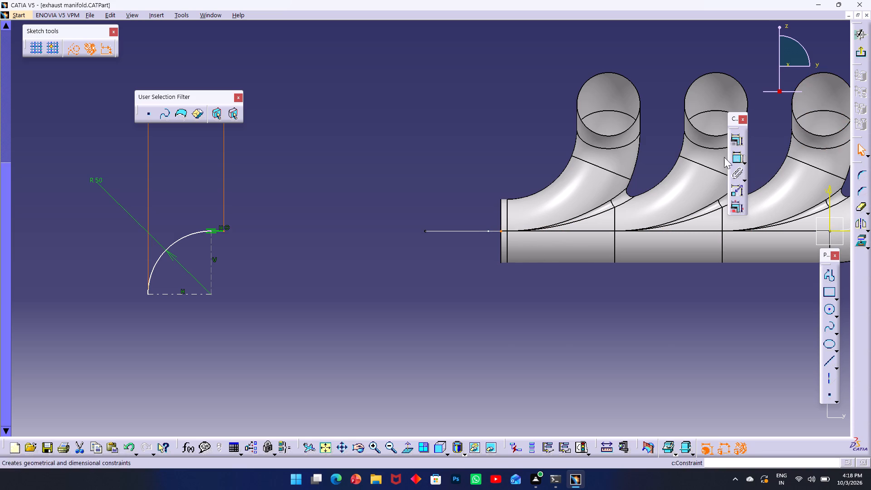
pyautogui.click(734, 142)
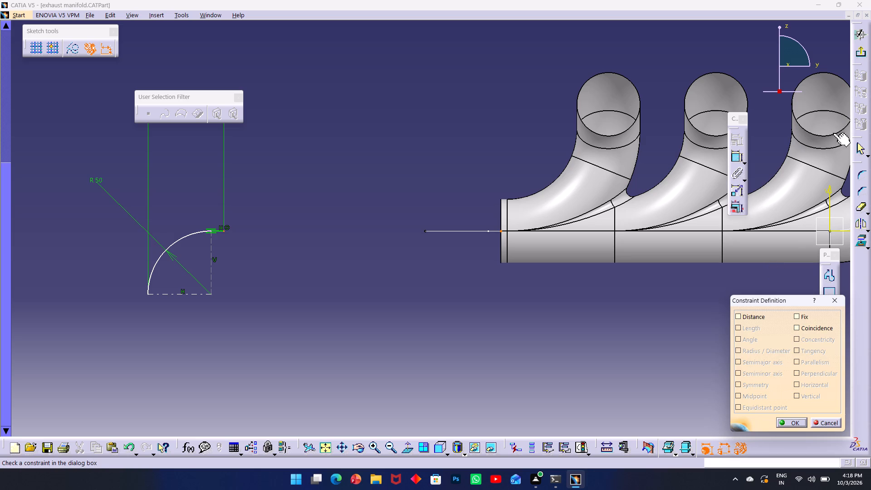
pyautogui.click(800, 328)
pyautogui.click(787, 420)
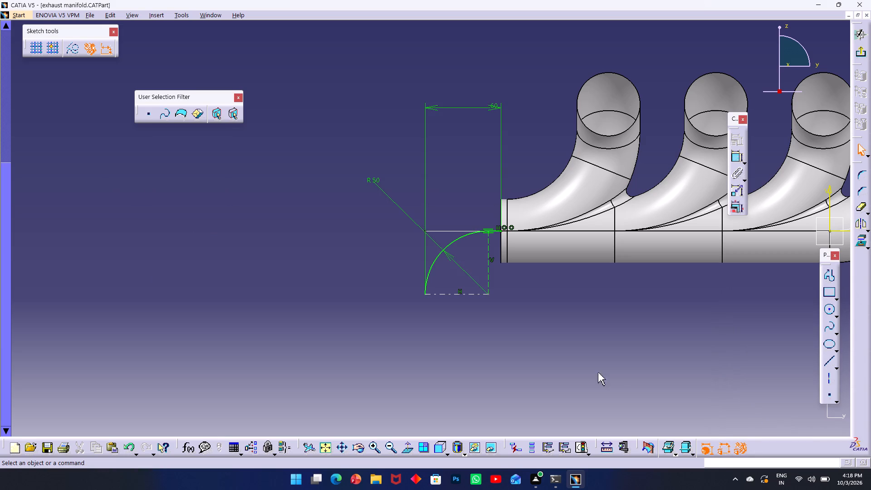
pyautogui.click(586, 366)
pyautogui.doubleClick(586, 369)
pyautogui.click(859, 56)
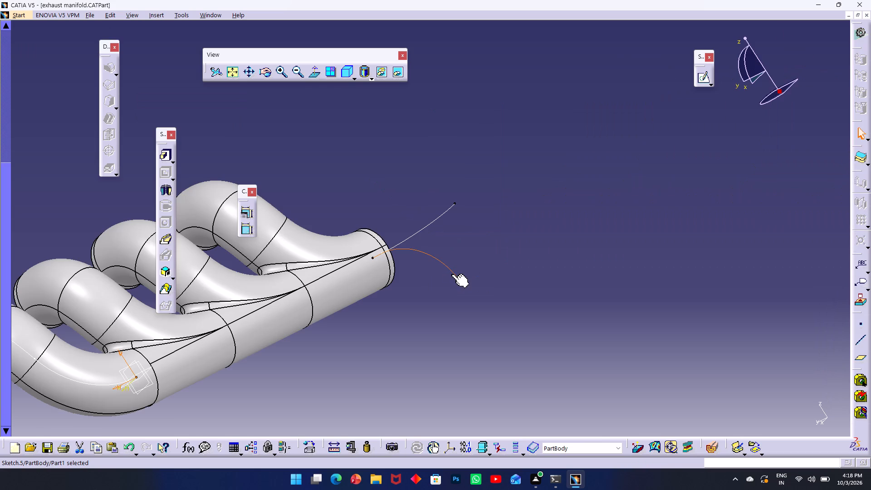
pyautogui.click(523, 303)
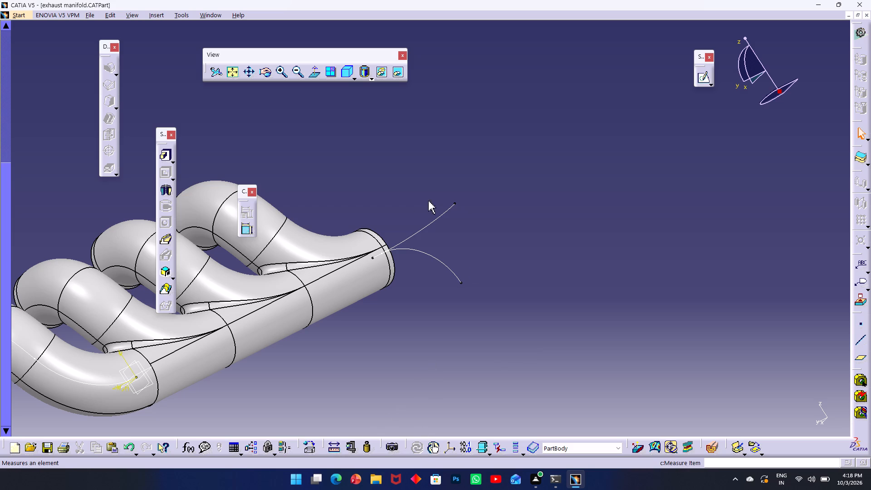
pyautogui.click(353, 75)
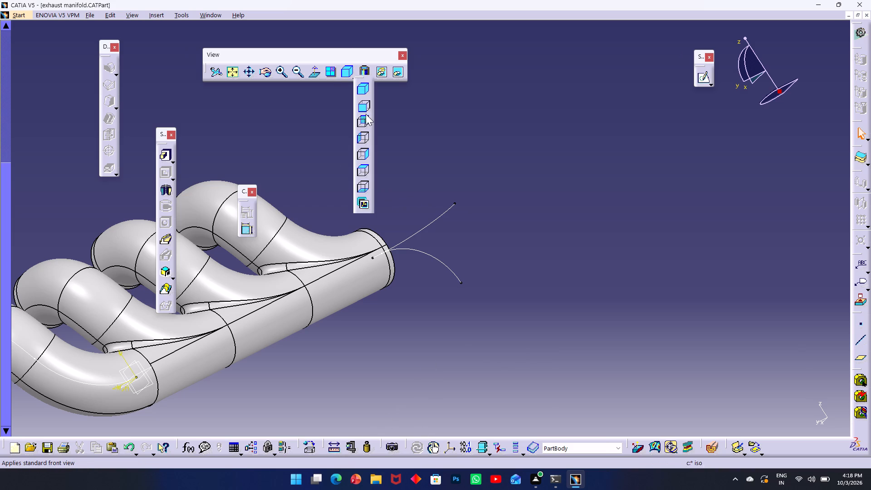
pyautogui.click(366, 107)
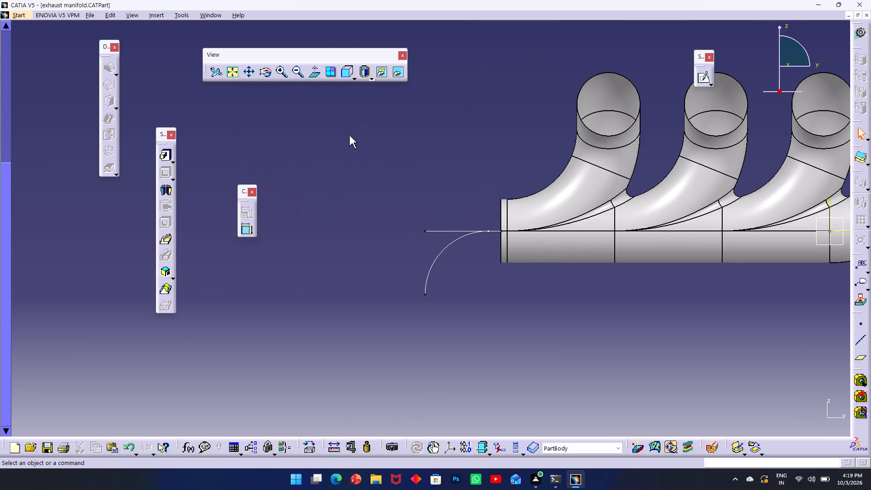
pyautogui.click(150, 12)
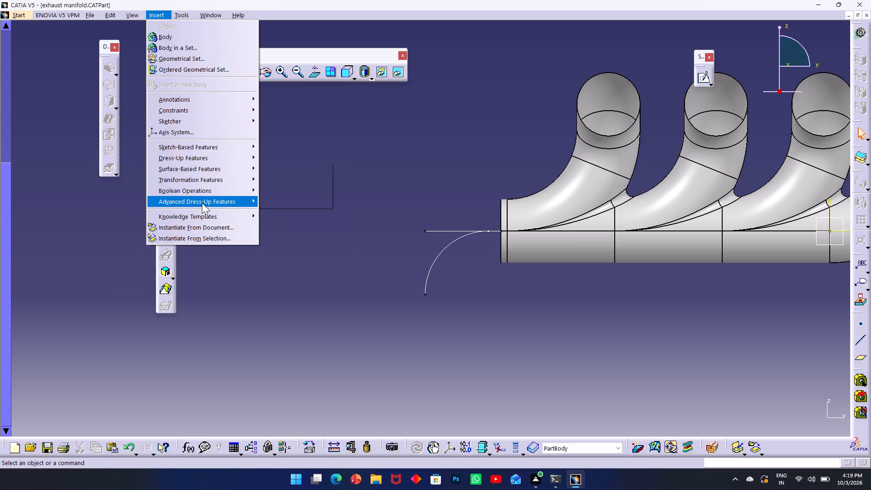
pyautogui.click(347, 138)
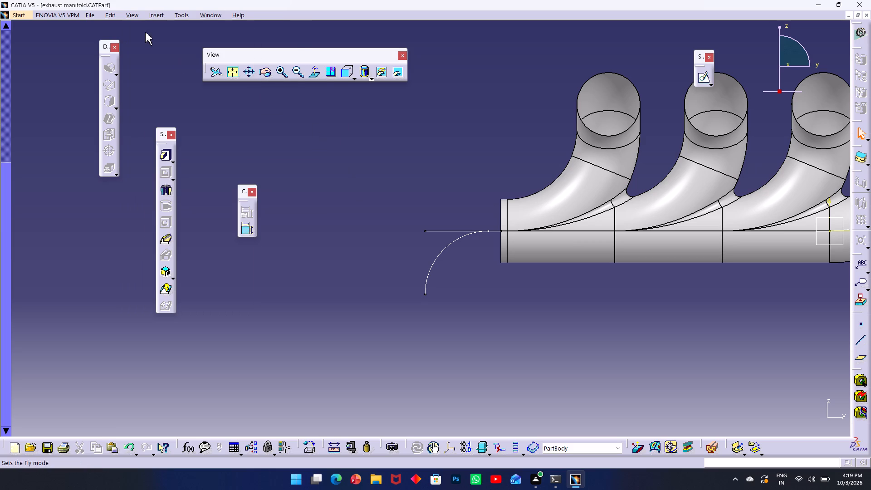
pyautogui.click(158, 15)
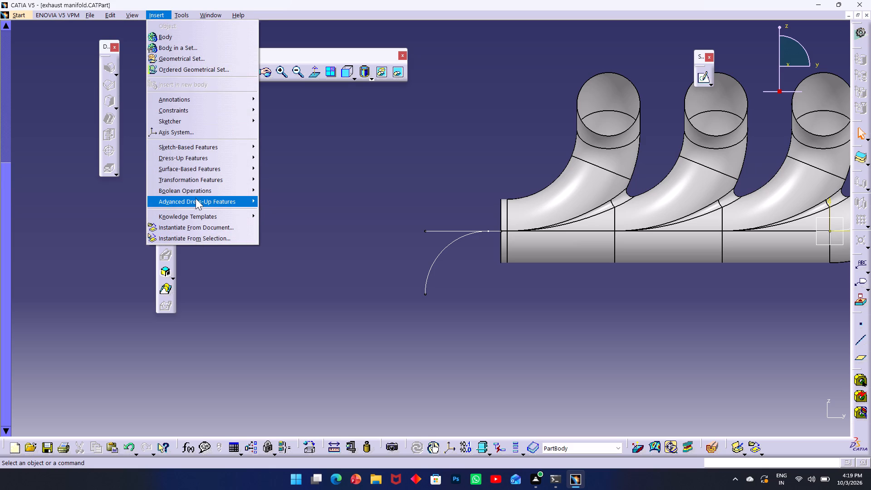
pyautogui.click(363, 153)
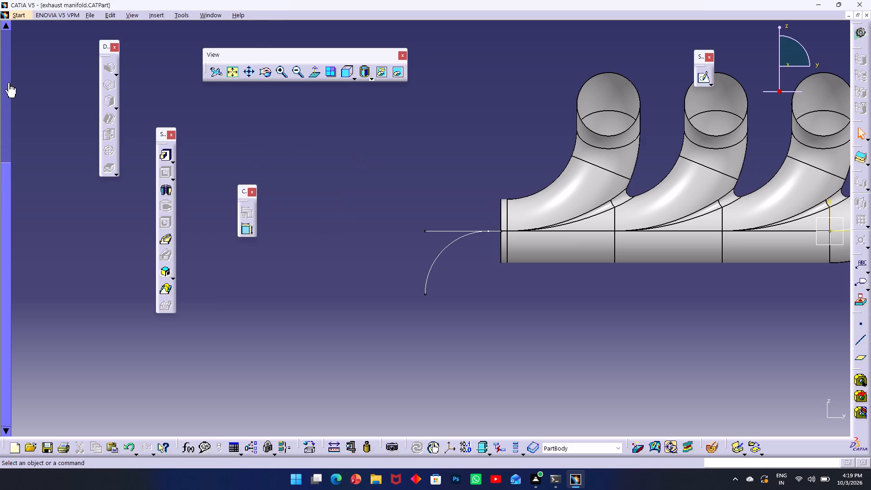
# Open the list of Mechanical Design workbenches to switch from Part Design.
pyautogui.click(18, 18)
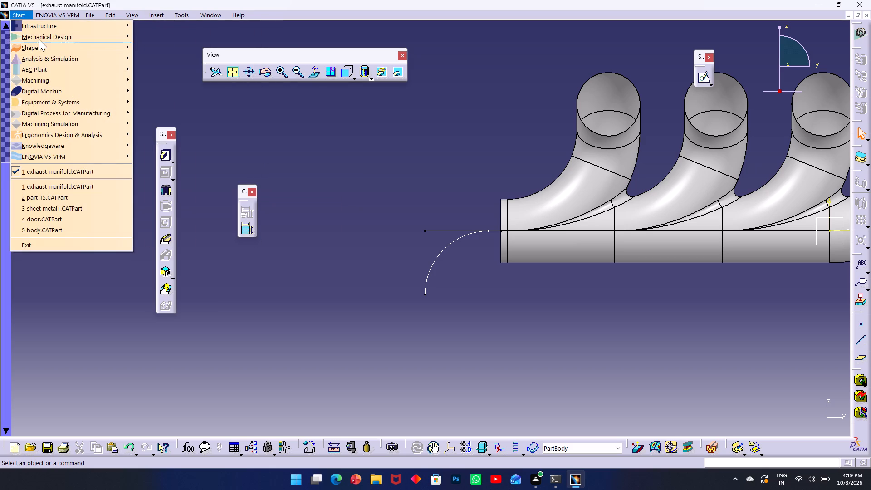
pyautogui.click(39, 39)
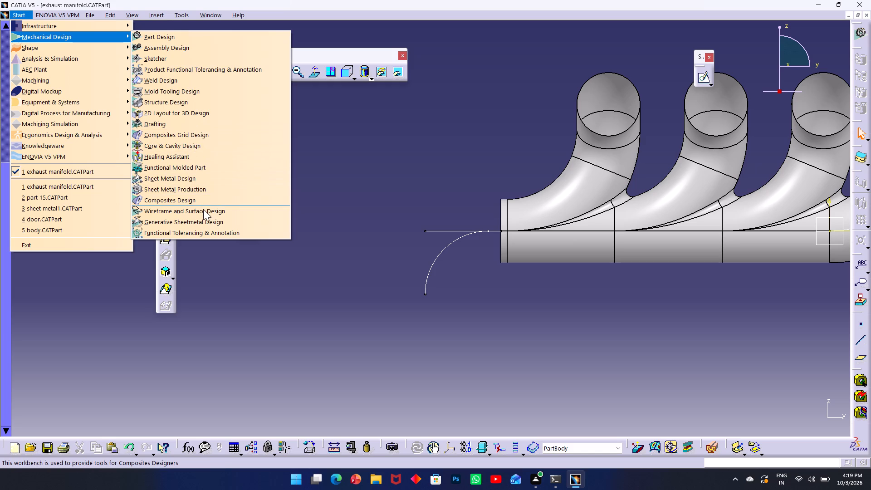
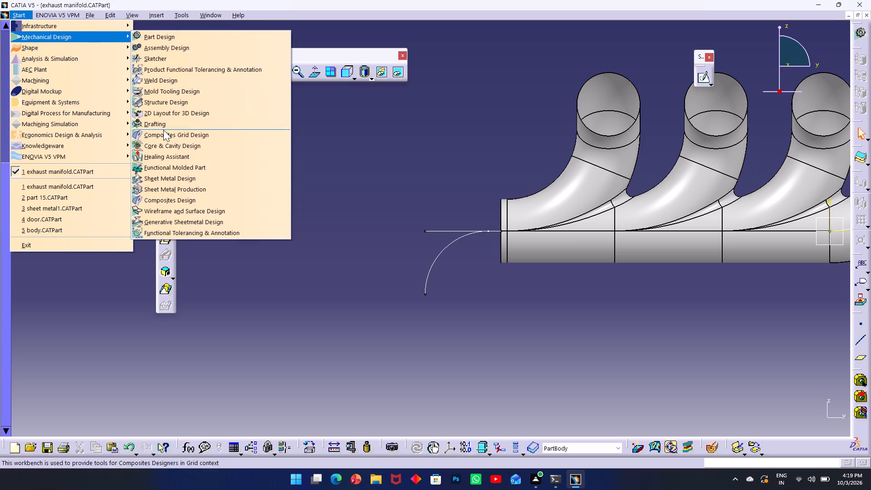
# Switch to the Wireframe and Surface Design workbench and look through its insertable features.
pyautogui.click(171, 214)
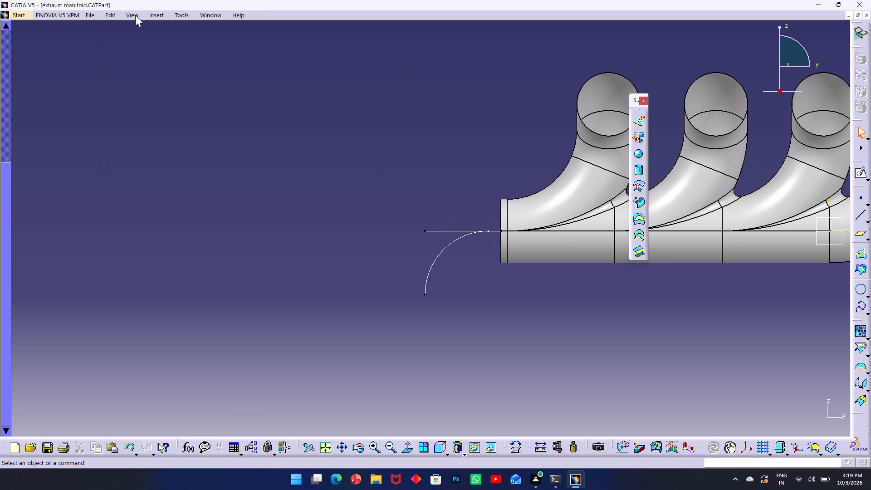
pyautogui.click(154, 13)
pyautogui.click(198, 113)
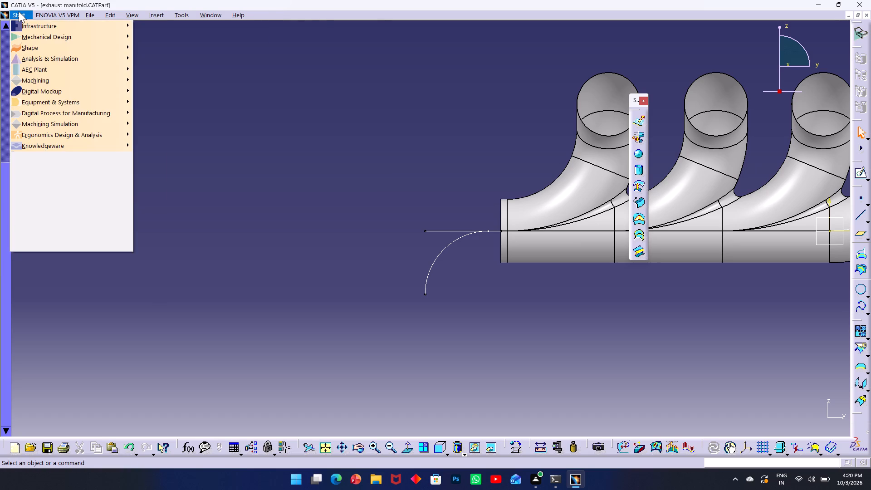
# Switch to the Generative Shape Design workbench.
pyautogui.doubleClick(19, 11)
pyautogui.click(44, 34)
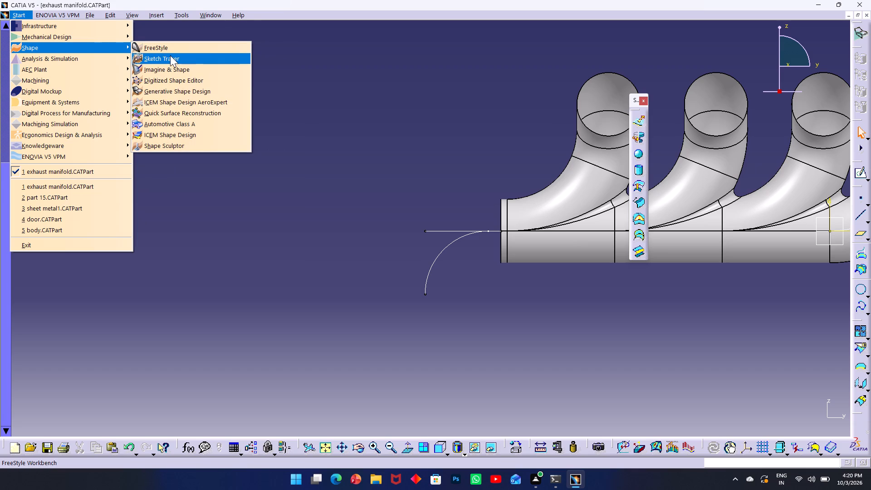
pyautogui.click(186, 89)
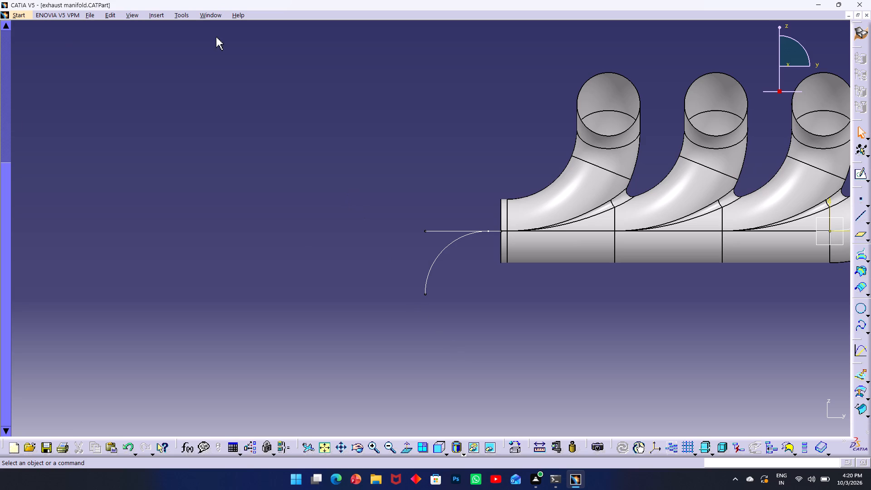
# Combine the outlet path sketches Sketch.4 and Sketch.5 into one 3D curve using the Normal combine type.
pyautogui.click(158, 16)
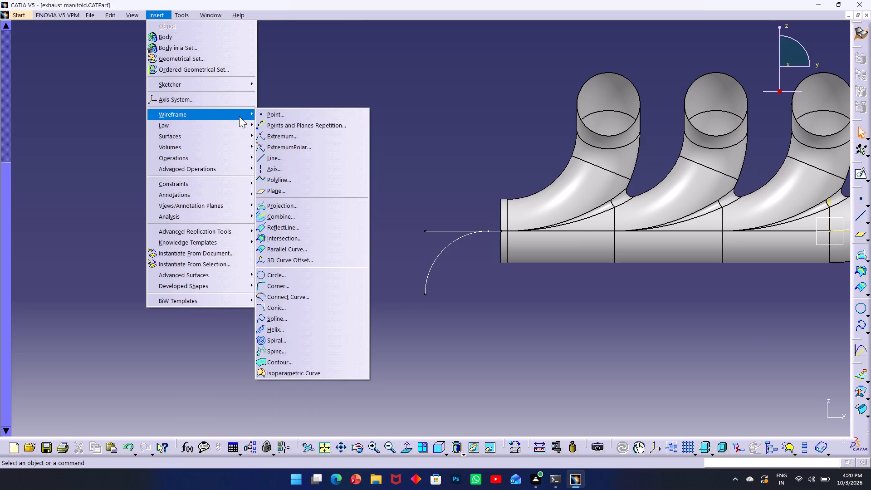
pyautogui.click(292, 215)
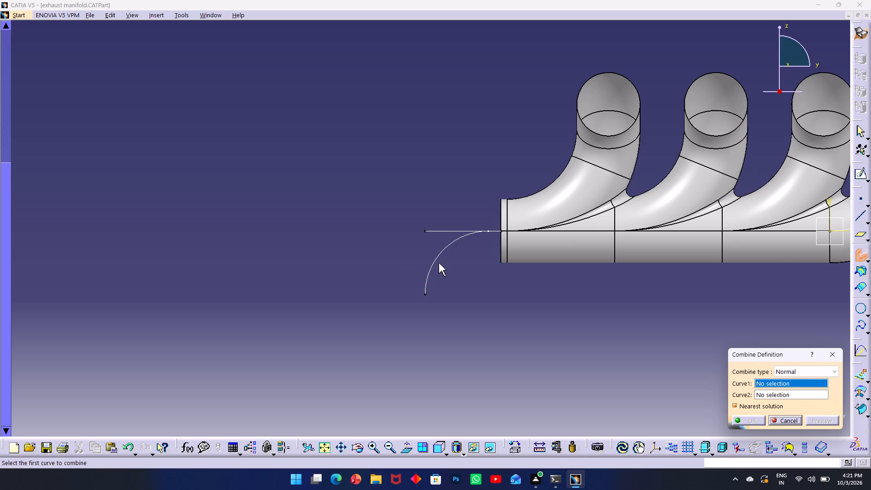
pyautogui.click(444, 231)
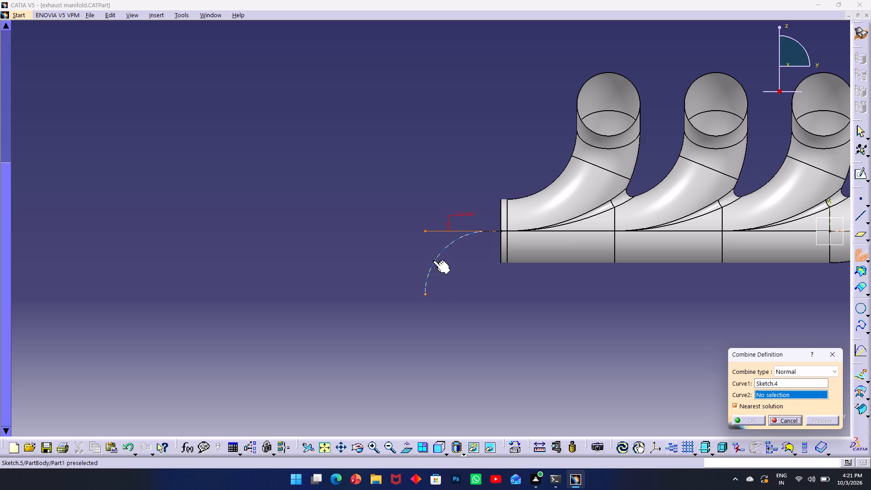
pyautogui.click(432, 261)
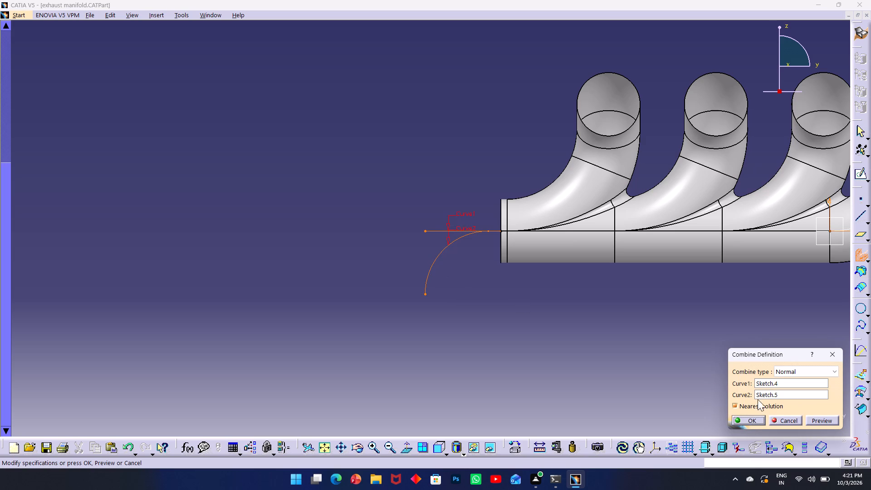
pyautogui.click(748, 420)
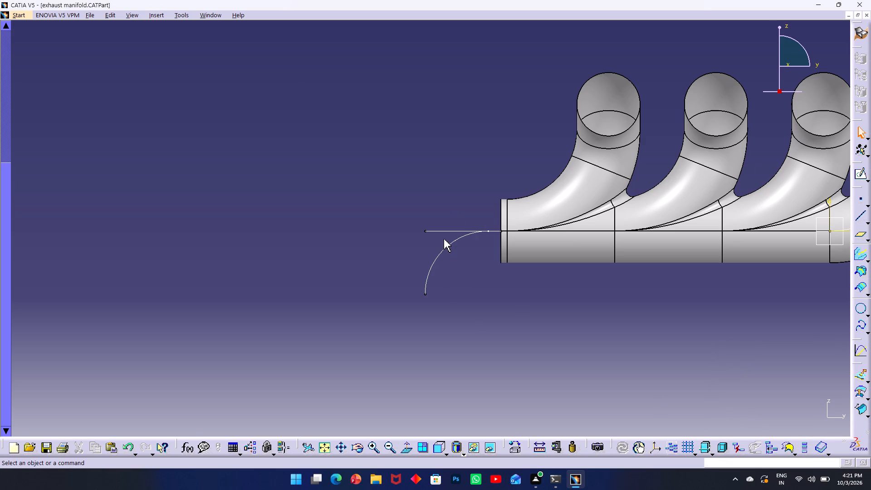
# Examine the combined outlet curve against its two source sketches from several angles and in isometric view.
pyautogui.keyDown('ctrl'); pyautogui.keyDown('shift'); pyautogui.moveTo(444, 239); pyautogui.dragTo(443, 226, button='middle'); pyautogui.keyUp('shift'); pyautogui.keyUp('ctrl')
pyautogui.scroll(1, 443, 226)
pyautogui.moveTo(443, 225); pyautogui.dragTo(466, 119, button='middle')
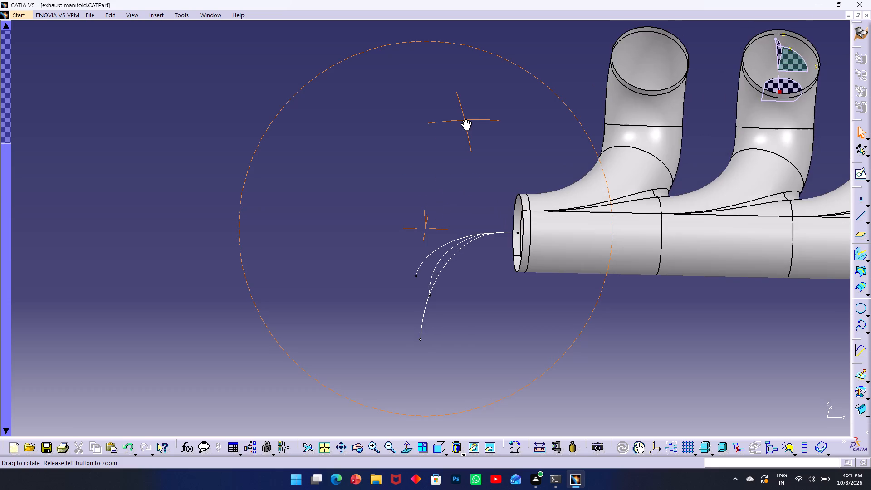
pyautogui.moveTo(466, 119); pyautogui.dragTo(489, 336, button='middle')
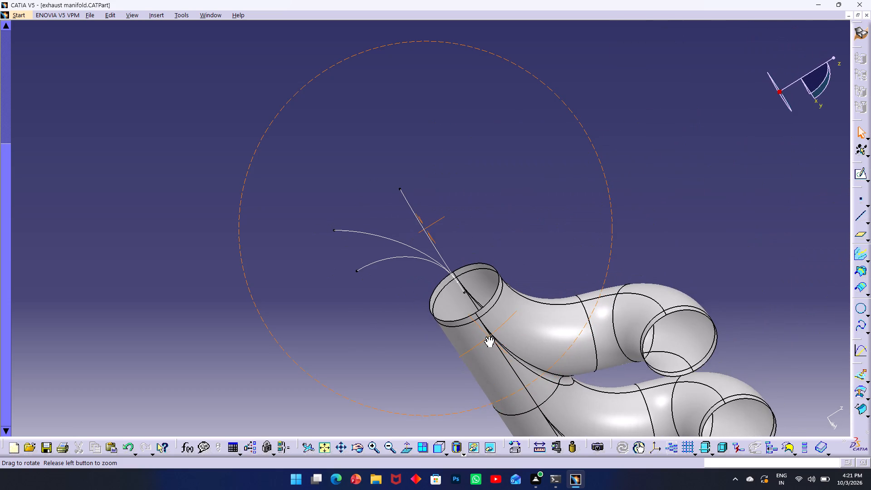
pyautogui.moveTo(489, 336); pyautogui.dragTo(482, 335, button='middle')
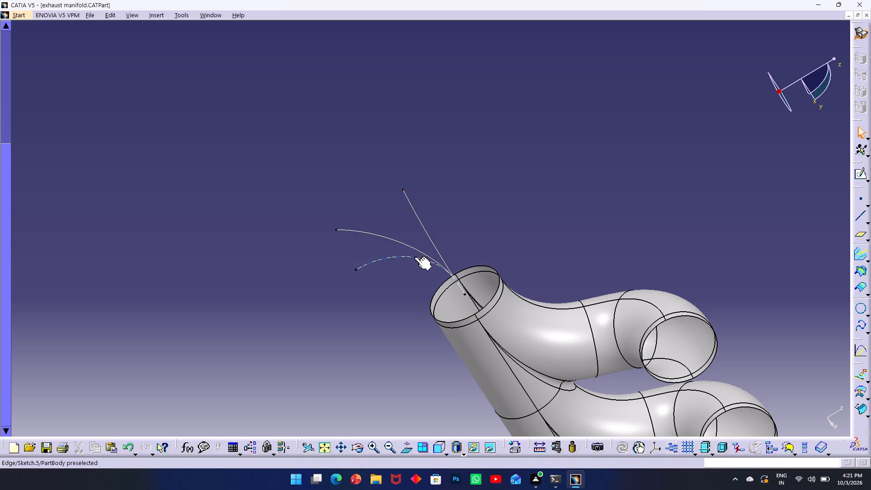
pyautogui.click(378, 234)
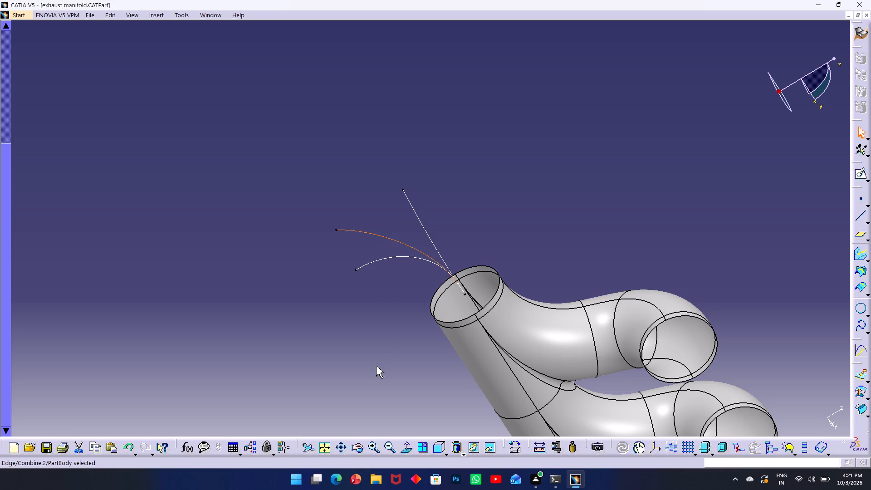
pyautogui.click(440, 451)
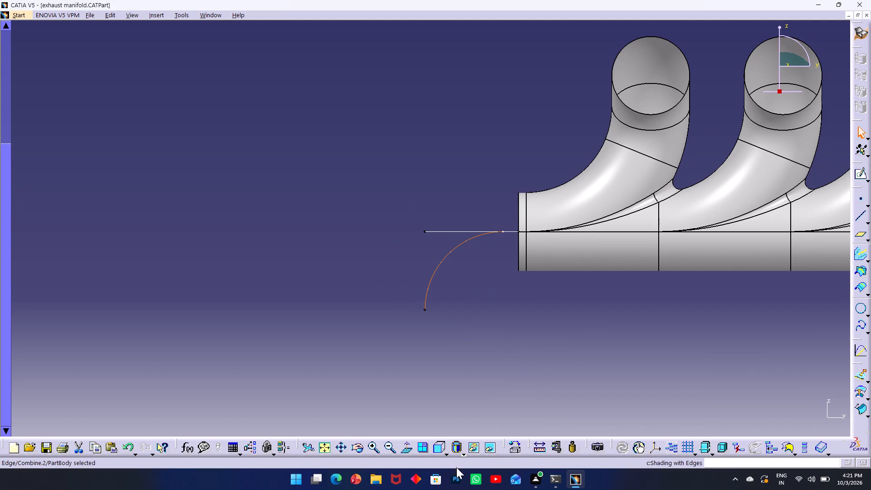
pyautogui.click(445, 452)
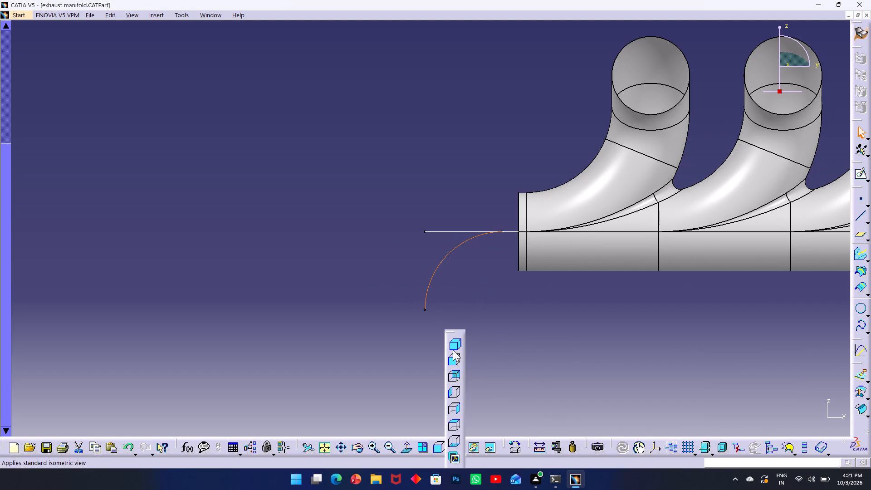
pyautogui.click(450, 339)
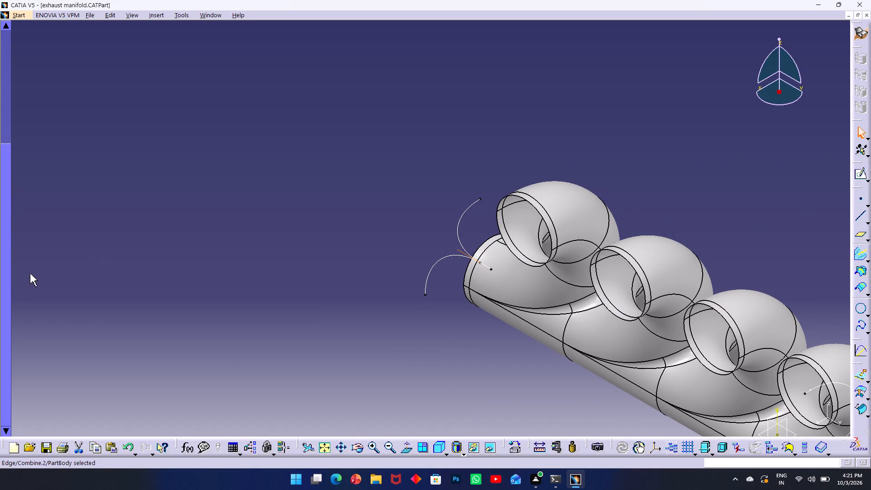
# Hide the two source sketches Sketch.5 and Sketch.4, leaving the combined curve shown.
pyautogui.scroll(9, 46, 60)
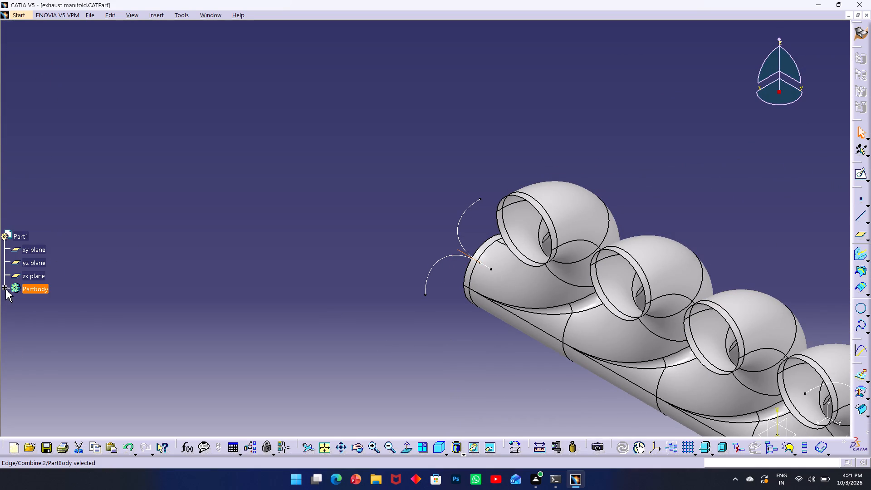
pyautogui.click(5, 289)
pyautogui.scroll(-1, 22, 364)
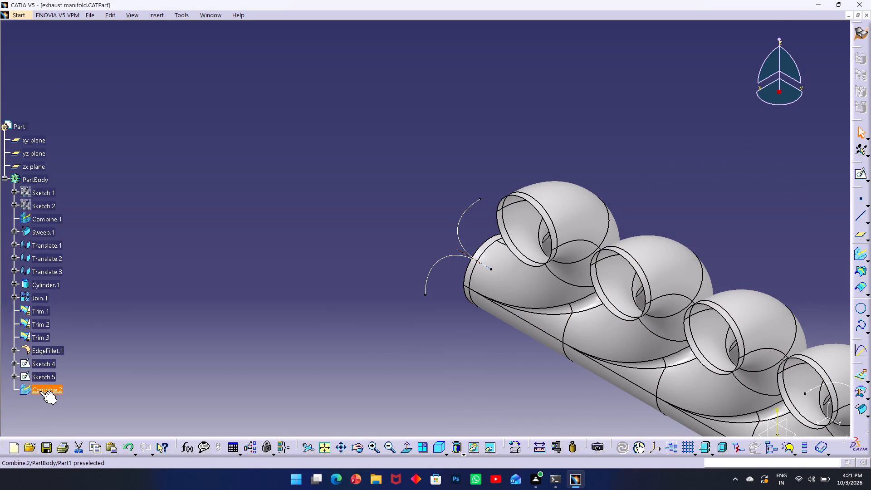
pyautogui.rightClick(38, 375)
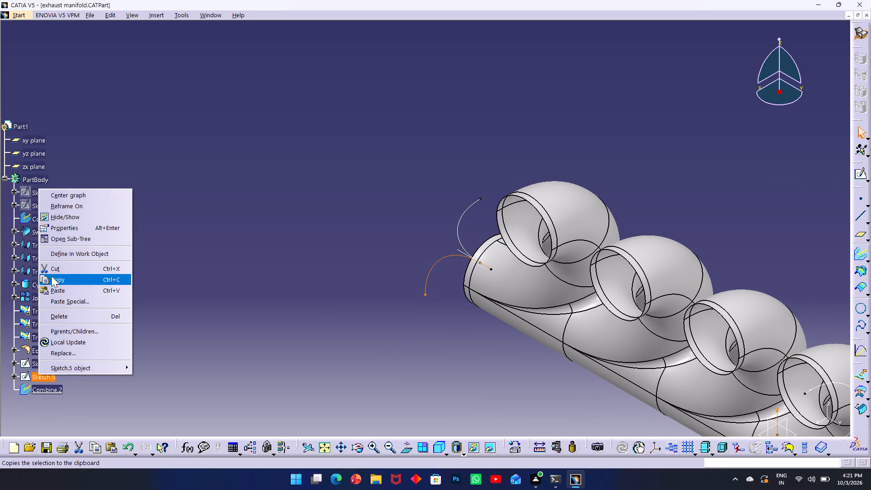
pyautogui.click(72, 217)
pyautogui.rightClick(38, 360)
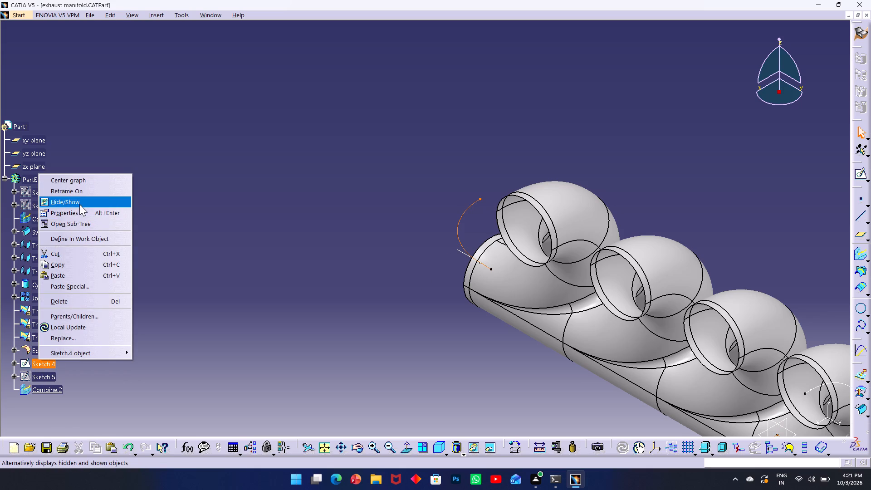
pyautogui.click(79, 204)
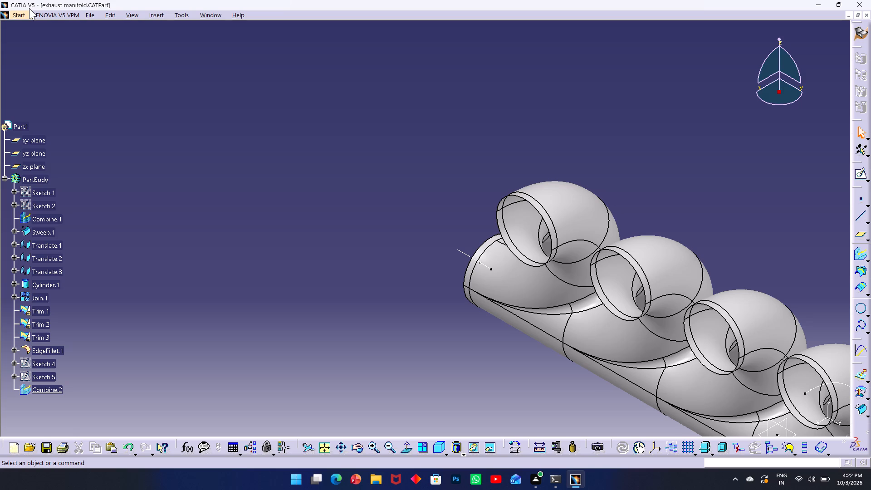
# Start a swept surface for the outlet with a circle profile and the Center and radius subtype.
pyautogui.click(158, 15)
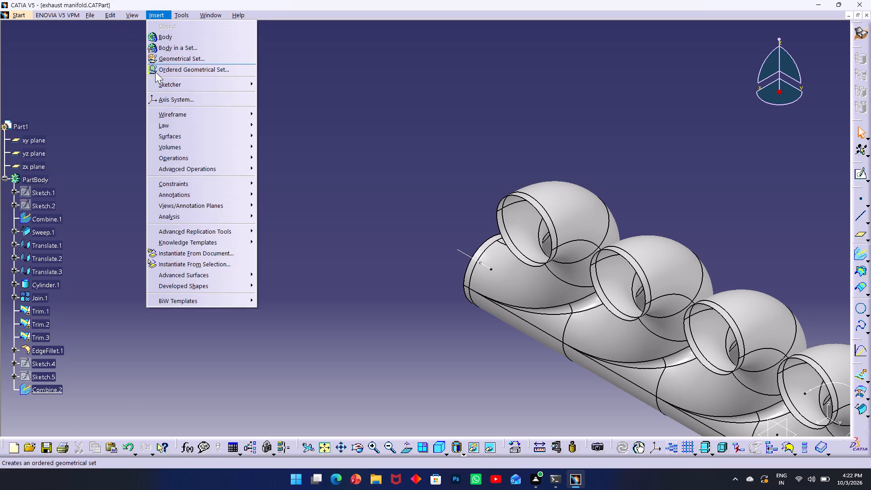
pyautogui.click(178, 139)
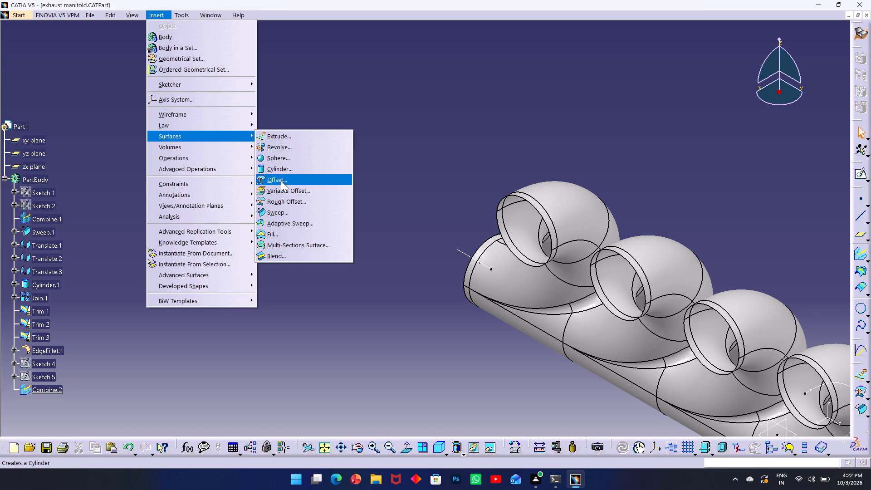
pyautogui.click(288, 215)
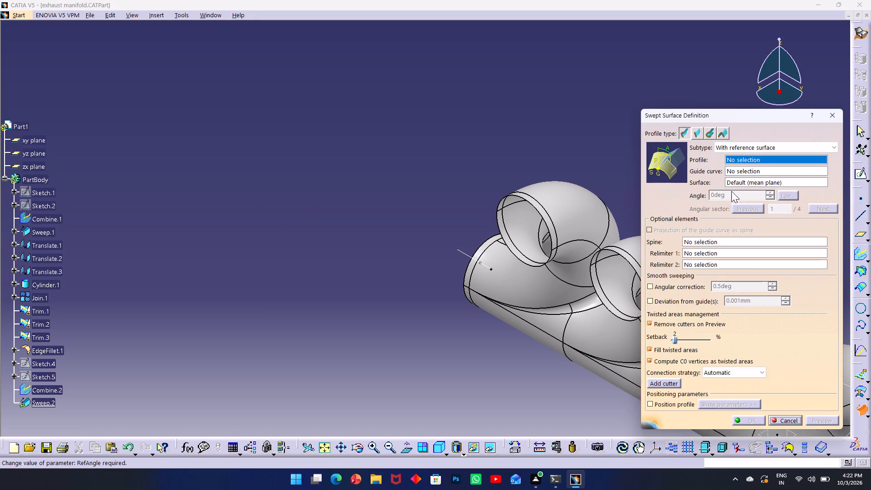
pyautogui.click(707, 138)
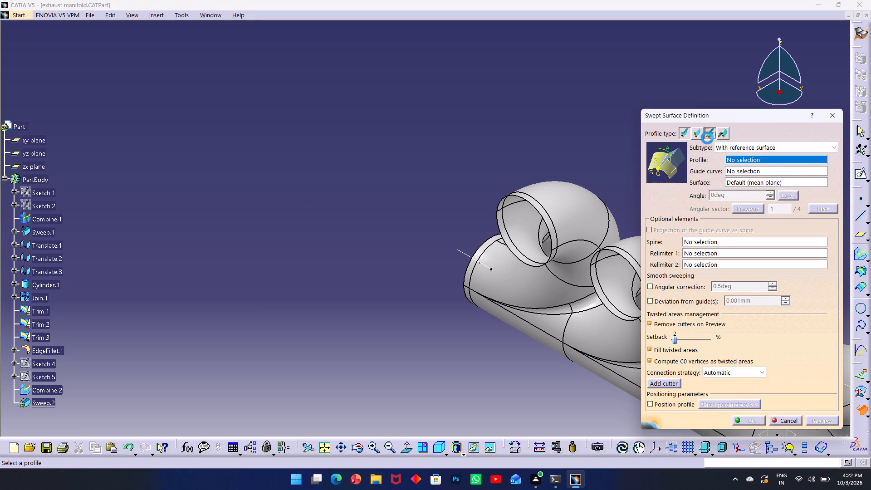
pyautogui.scroll(1, 378, 220)
pyautogui.moveTo(378, 220); pyautogui.dragTo(377, 221, button='middle')
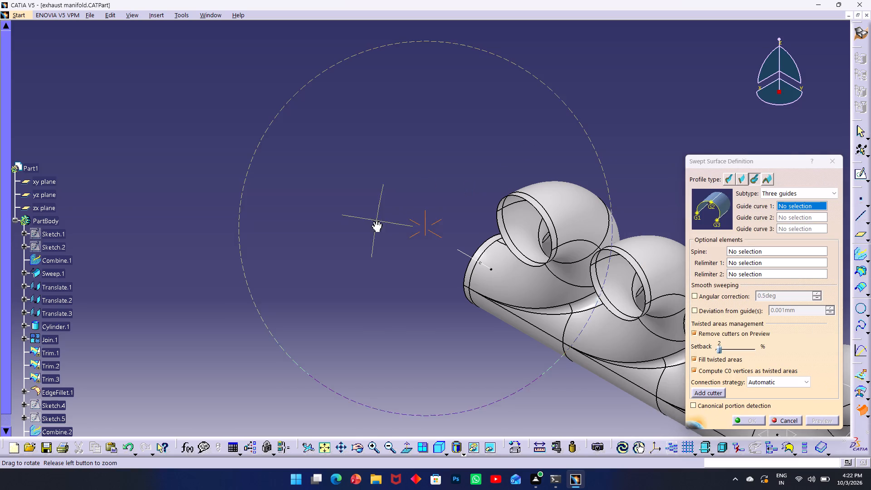
pyautogui.moveTo(377, 221); pyautogui.dragTo(554, 181, button='middle')
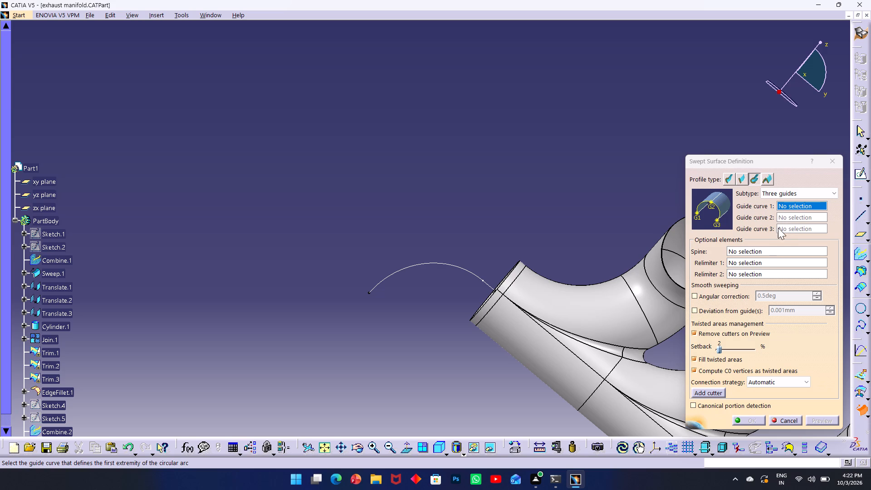
pyautogui.click(786, 195)
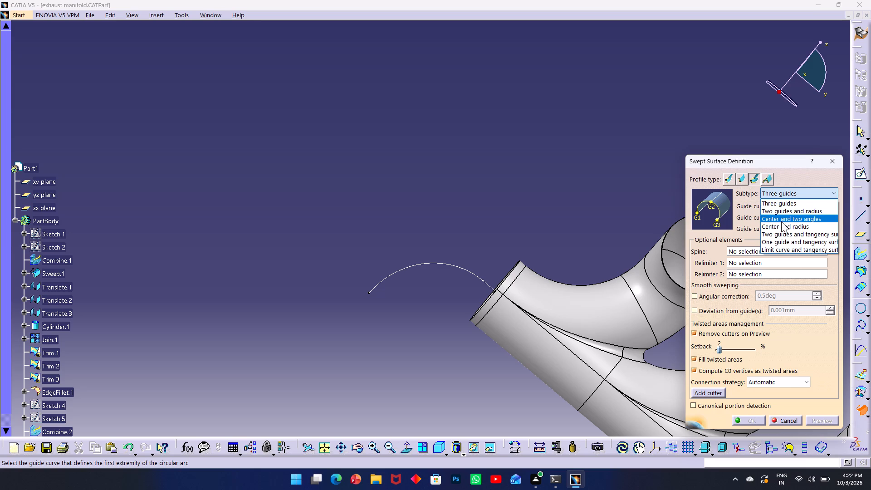
pyautogui.click(787, 226)
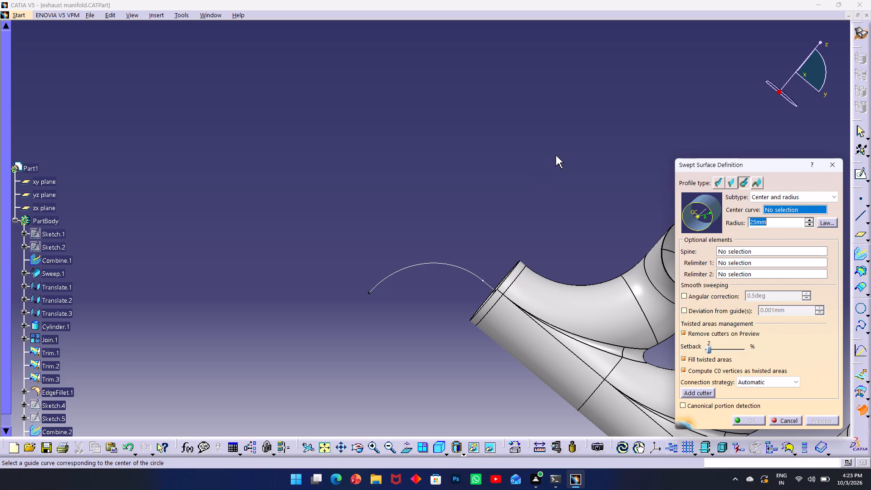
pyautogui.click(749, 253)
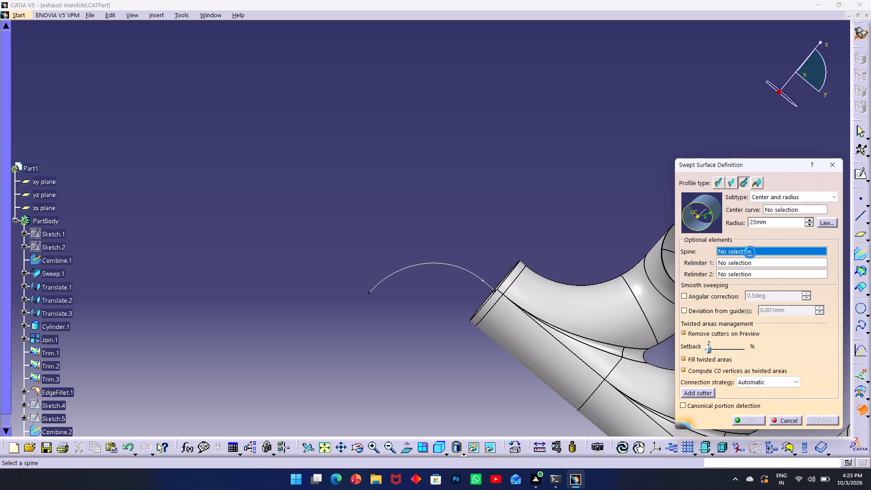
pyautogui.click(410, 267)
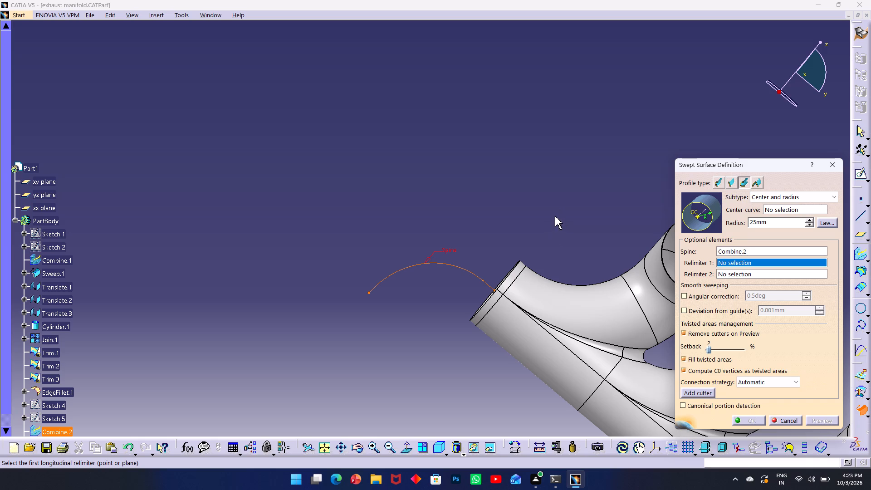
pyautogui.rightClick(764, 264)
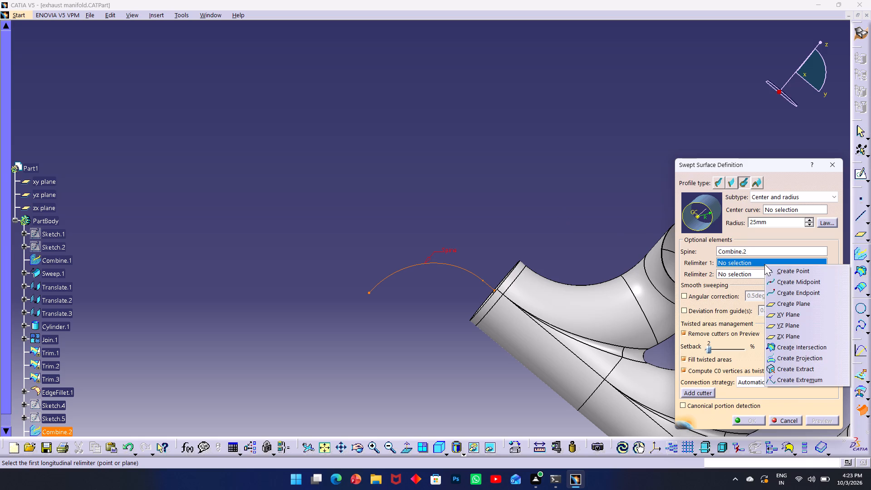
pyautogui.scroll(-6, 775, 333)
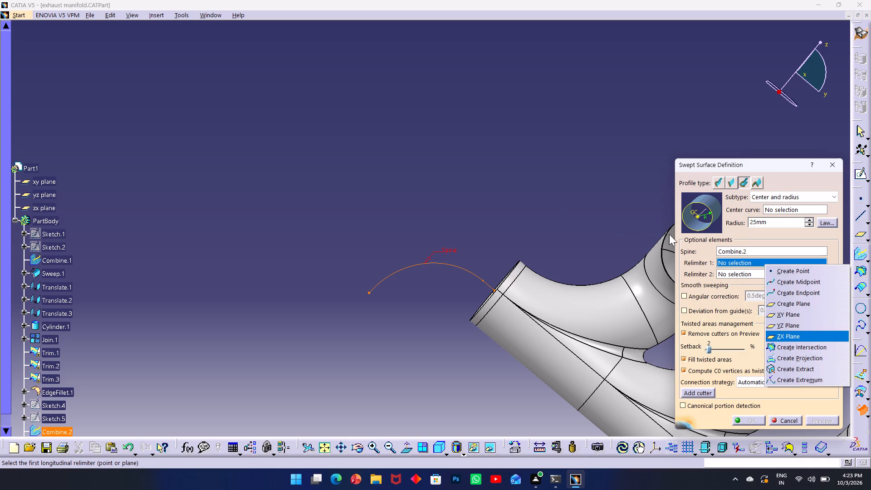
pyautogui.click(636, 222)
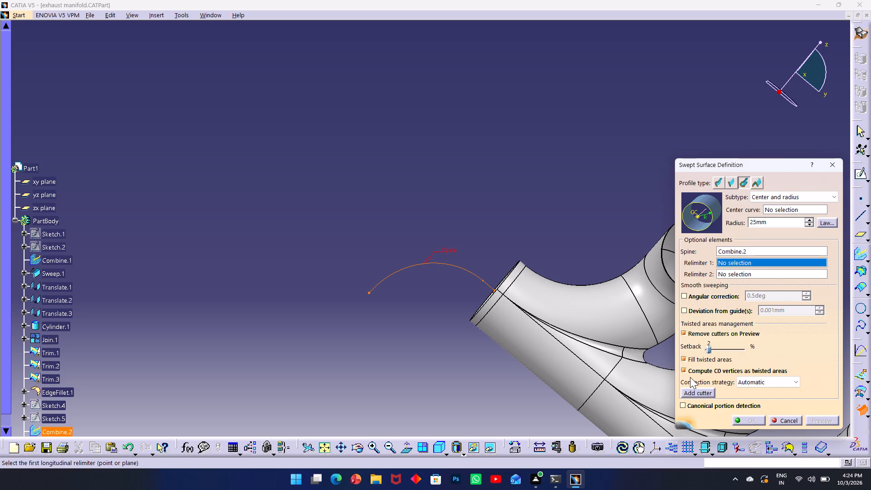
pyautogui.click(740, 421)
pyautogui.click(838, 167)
# Sweep a circular outlet surface of 25 mm radius using the combined curve Combine.2 as the center curve.
pyautogui.moveTo(463, 142); pyautogui.dragTo(587, 270, button='middle')
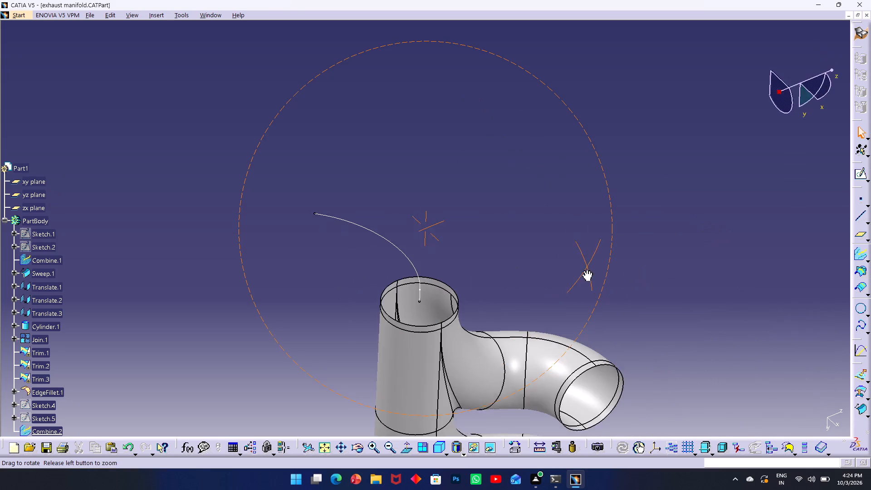
pyautogui.moveTo(587, 270); pyautogui.dragTo(493, 204, button='middle')
pyautogui.click(160, 15)
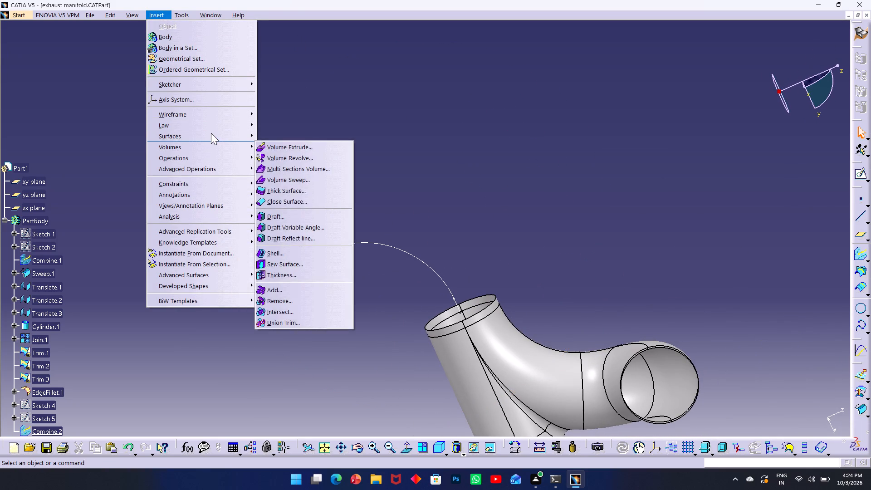
pyautogui.click(321, 212)
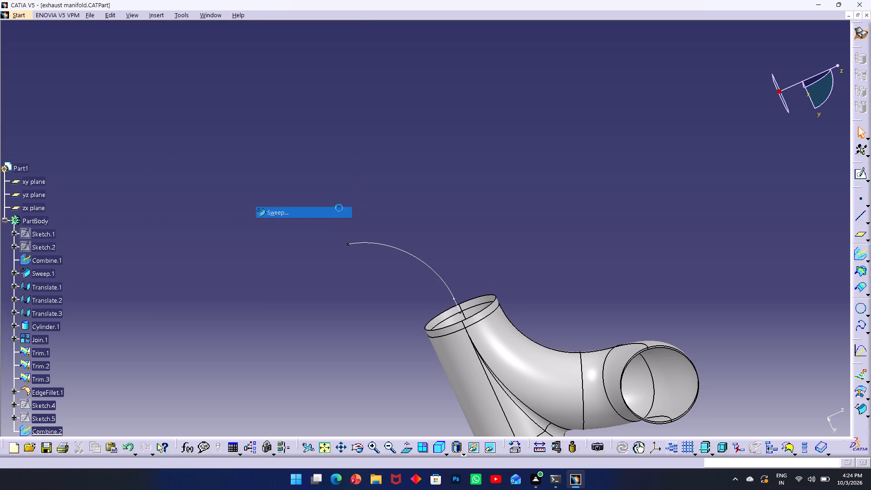
pyautogui.click(408, 254)
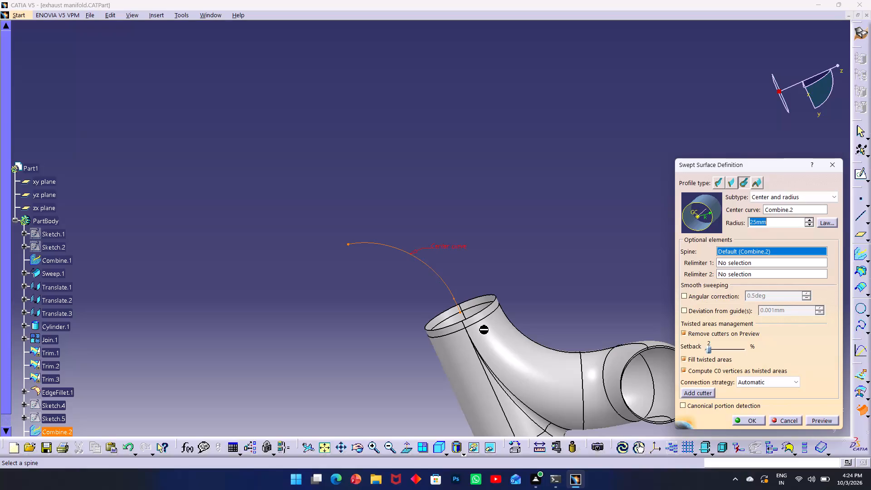
pyautogui.click(754, 422)
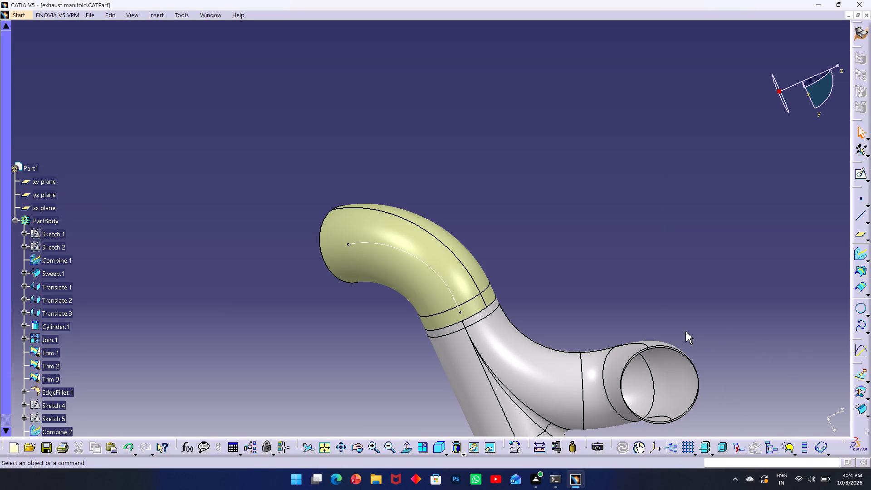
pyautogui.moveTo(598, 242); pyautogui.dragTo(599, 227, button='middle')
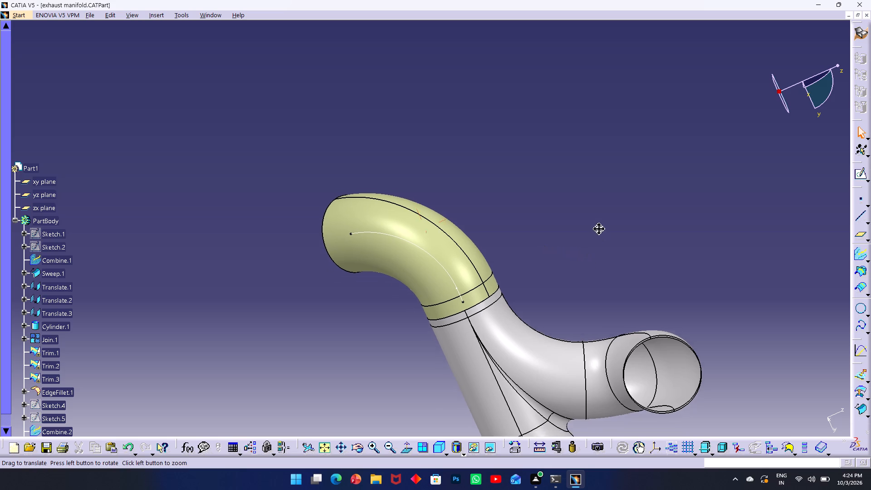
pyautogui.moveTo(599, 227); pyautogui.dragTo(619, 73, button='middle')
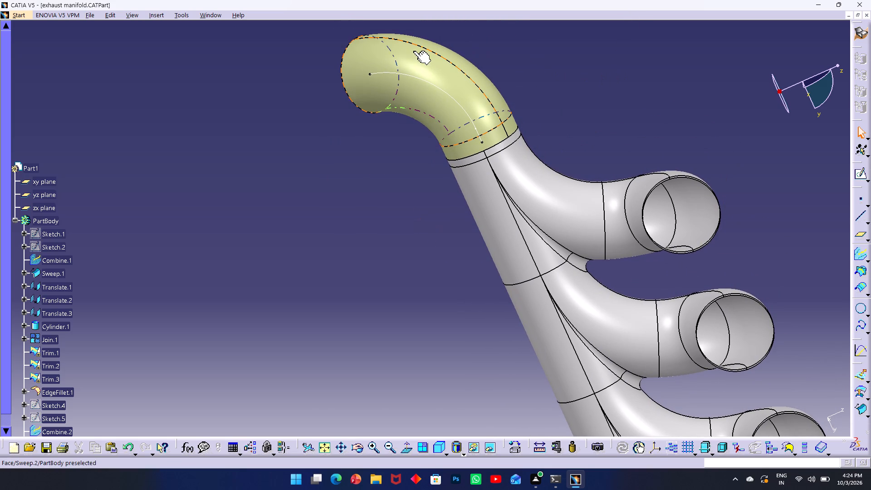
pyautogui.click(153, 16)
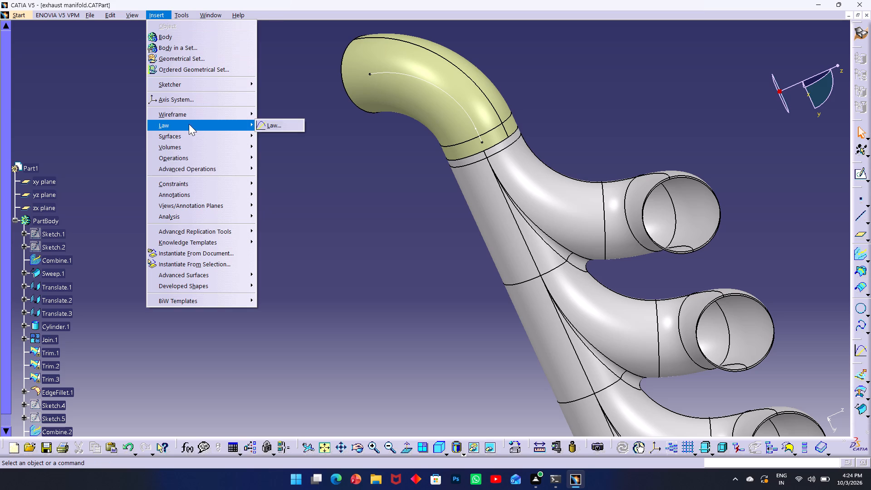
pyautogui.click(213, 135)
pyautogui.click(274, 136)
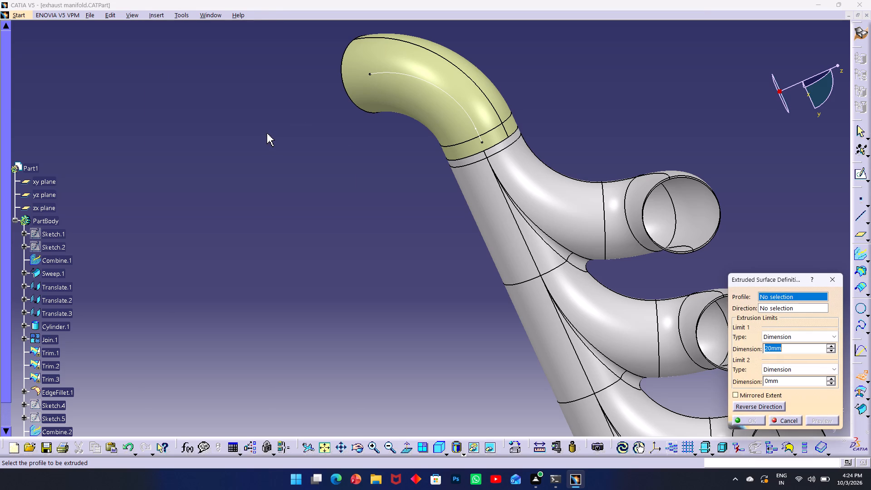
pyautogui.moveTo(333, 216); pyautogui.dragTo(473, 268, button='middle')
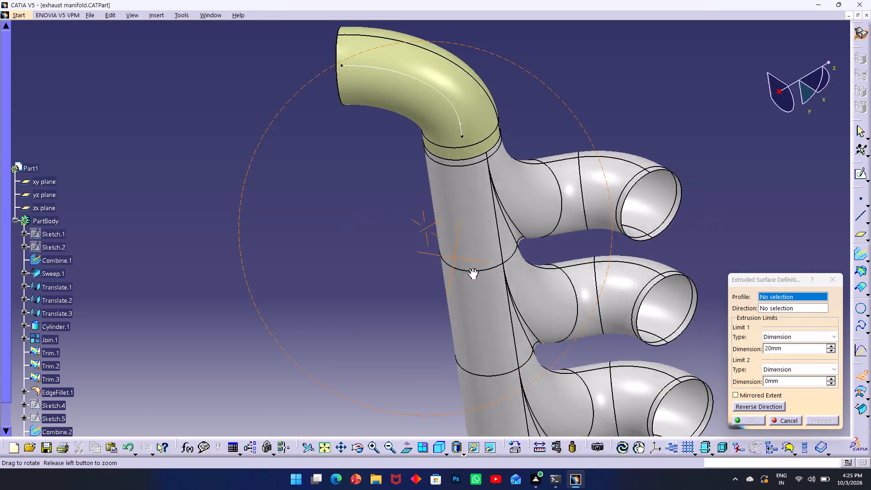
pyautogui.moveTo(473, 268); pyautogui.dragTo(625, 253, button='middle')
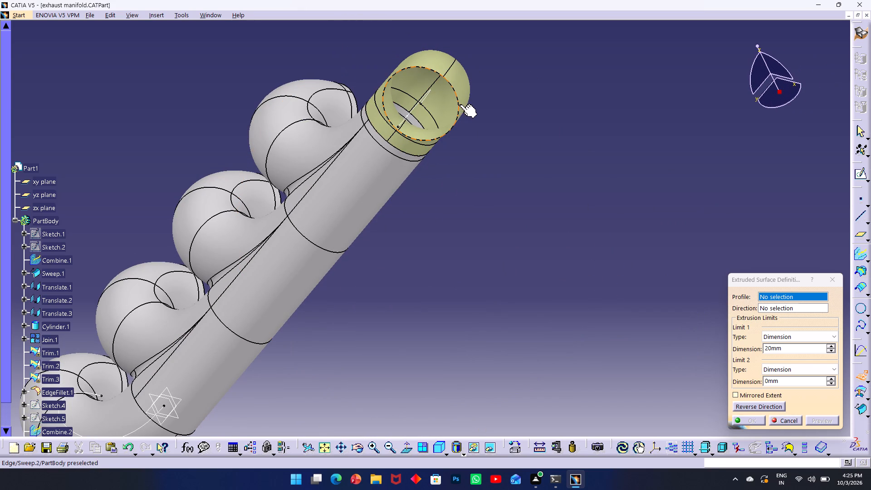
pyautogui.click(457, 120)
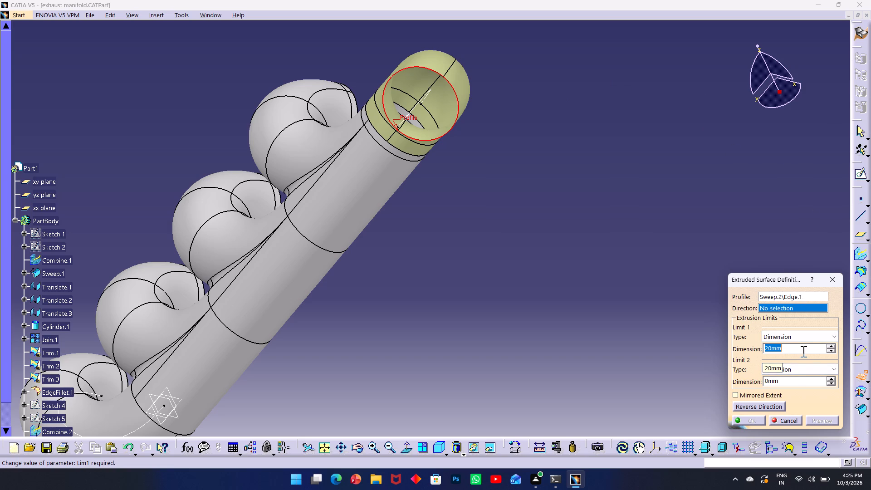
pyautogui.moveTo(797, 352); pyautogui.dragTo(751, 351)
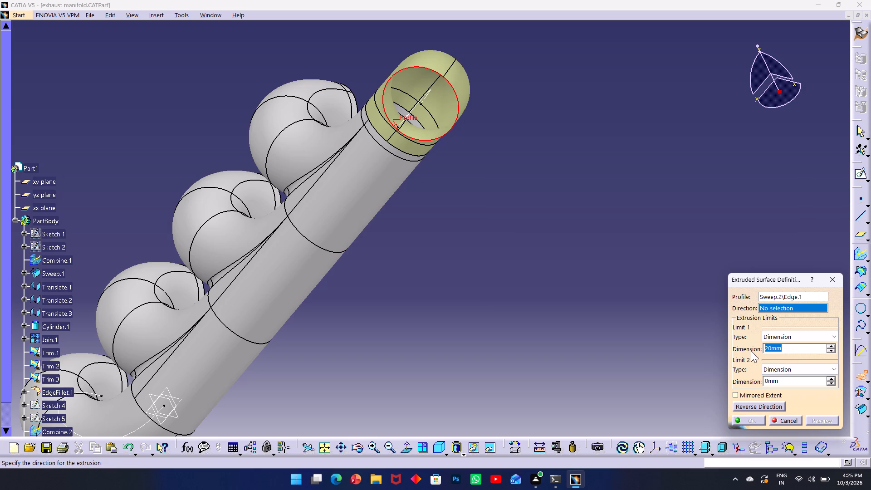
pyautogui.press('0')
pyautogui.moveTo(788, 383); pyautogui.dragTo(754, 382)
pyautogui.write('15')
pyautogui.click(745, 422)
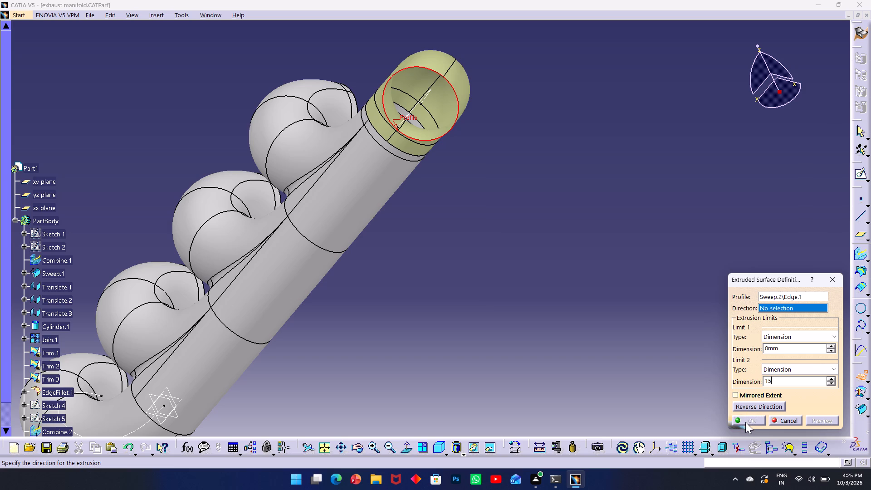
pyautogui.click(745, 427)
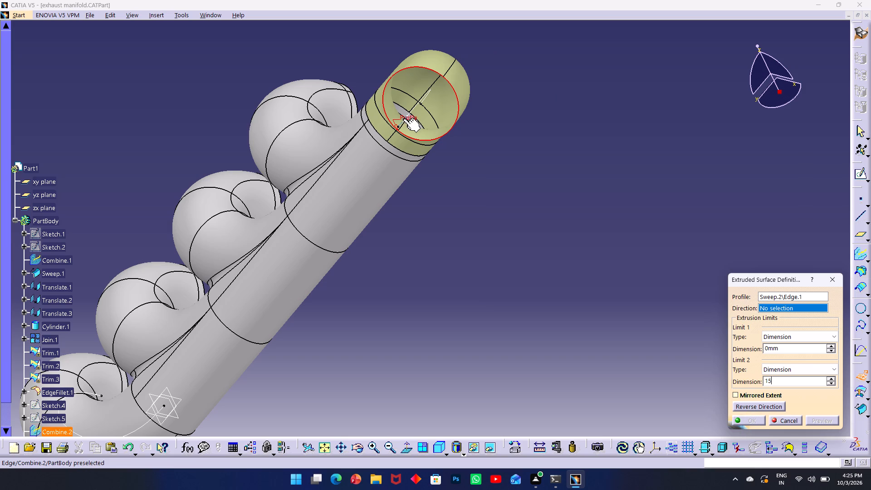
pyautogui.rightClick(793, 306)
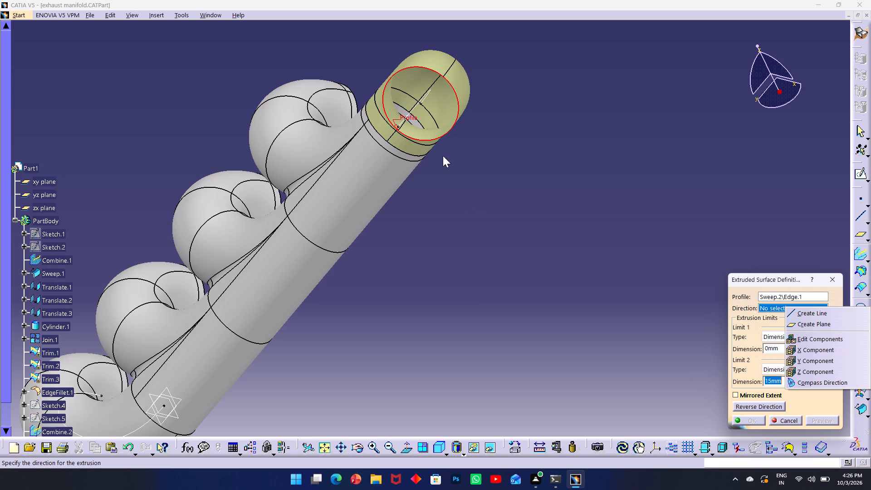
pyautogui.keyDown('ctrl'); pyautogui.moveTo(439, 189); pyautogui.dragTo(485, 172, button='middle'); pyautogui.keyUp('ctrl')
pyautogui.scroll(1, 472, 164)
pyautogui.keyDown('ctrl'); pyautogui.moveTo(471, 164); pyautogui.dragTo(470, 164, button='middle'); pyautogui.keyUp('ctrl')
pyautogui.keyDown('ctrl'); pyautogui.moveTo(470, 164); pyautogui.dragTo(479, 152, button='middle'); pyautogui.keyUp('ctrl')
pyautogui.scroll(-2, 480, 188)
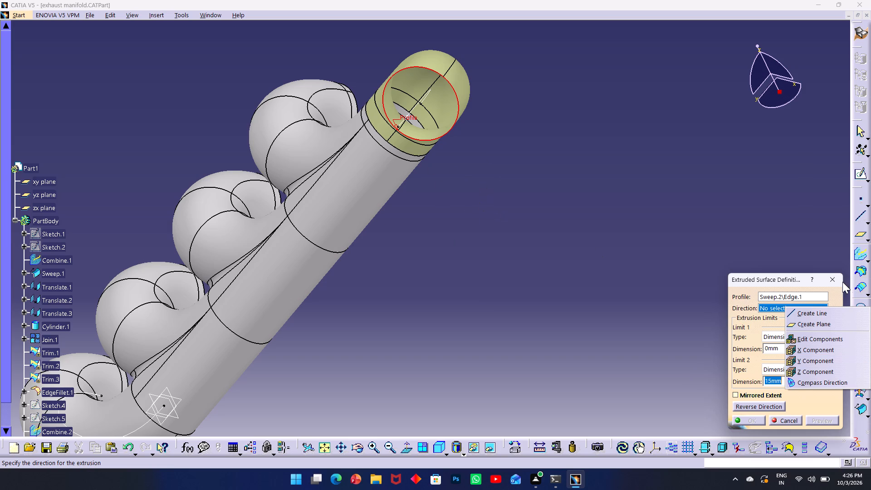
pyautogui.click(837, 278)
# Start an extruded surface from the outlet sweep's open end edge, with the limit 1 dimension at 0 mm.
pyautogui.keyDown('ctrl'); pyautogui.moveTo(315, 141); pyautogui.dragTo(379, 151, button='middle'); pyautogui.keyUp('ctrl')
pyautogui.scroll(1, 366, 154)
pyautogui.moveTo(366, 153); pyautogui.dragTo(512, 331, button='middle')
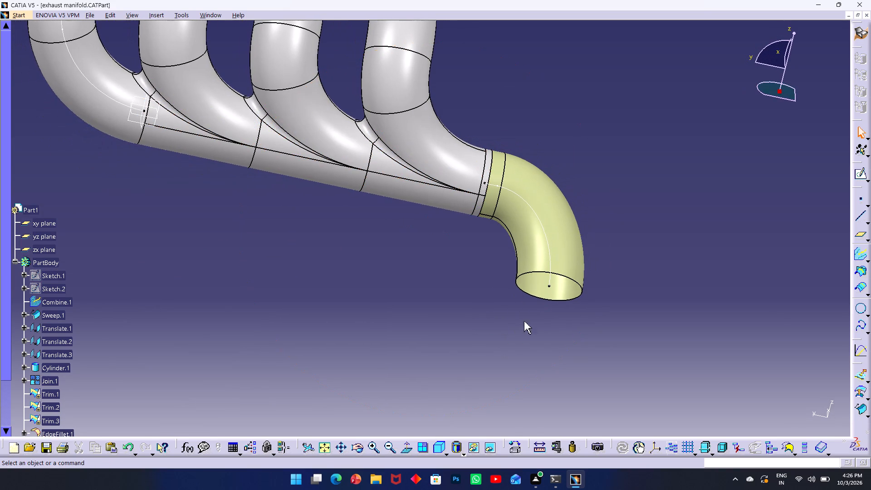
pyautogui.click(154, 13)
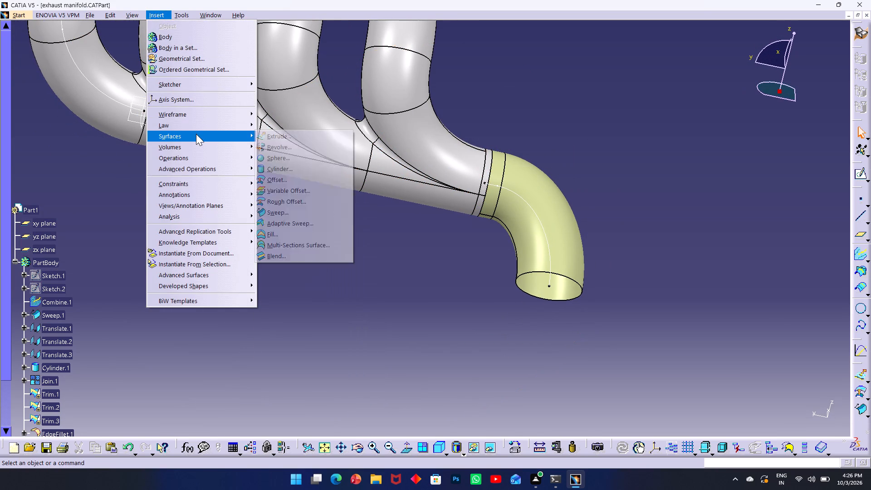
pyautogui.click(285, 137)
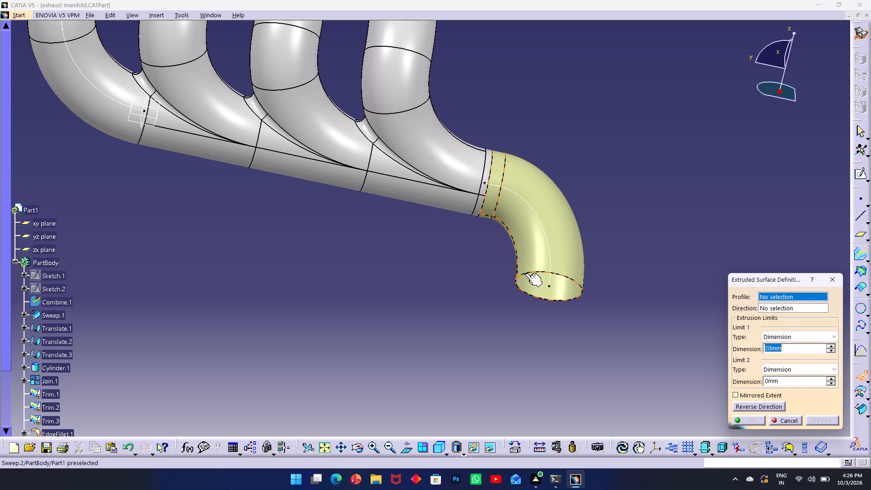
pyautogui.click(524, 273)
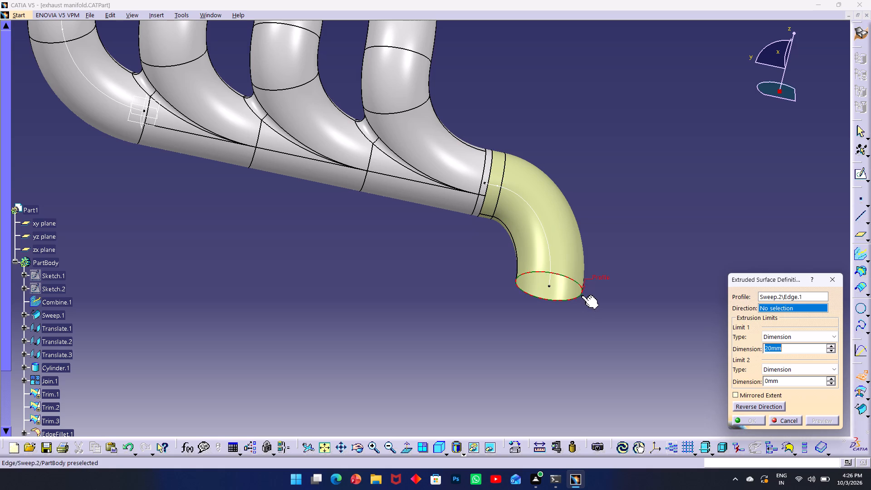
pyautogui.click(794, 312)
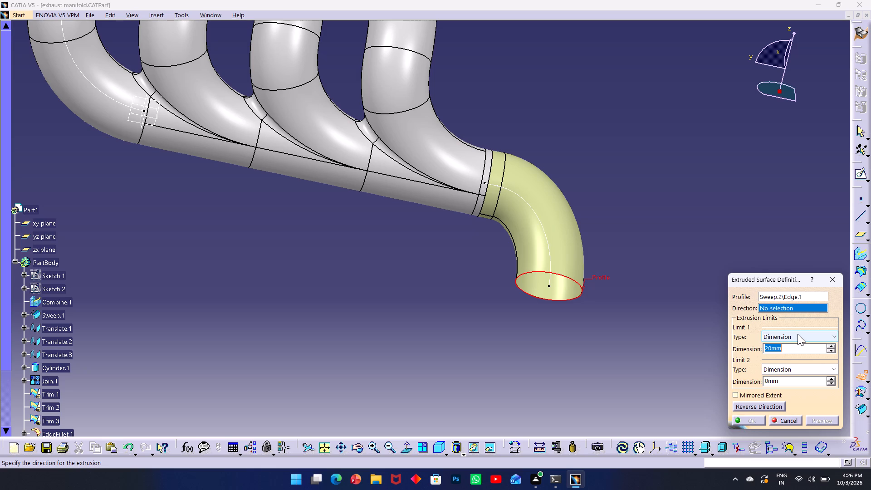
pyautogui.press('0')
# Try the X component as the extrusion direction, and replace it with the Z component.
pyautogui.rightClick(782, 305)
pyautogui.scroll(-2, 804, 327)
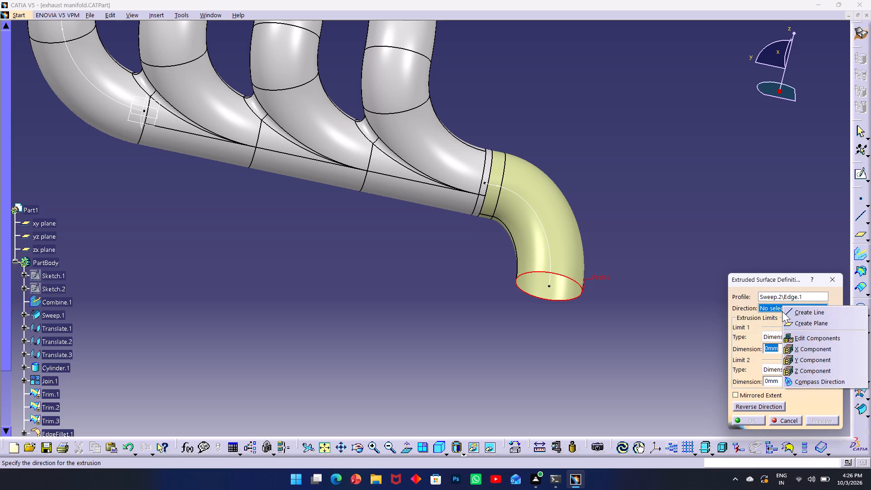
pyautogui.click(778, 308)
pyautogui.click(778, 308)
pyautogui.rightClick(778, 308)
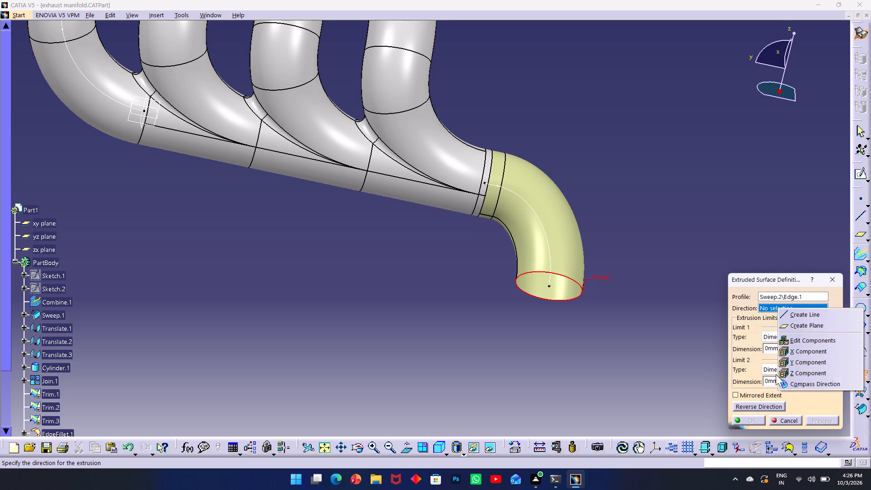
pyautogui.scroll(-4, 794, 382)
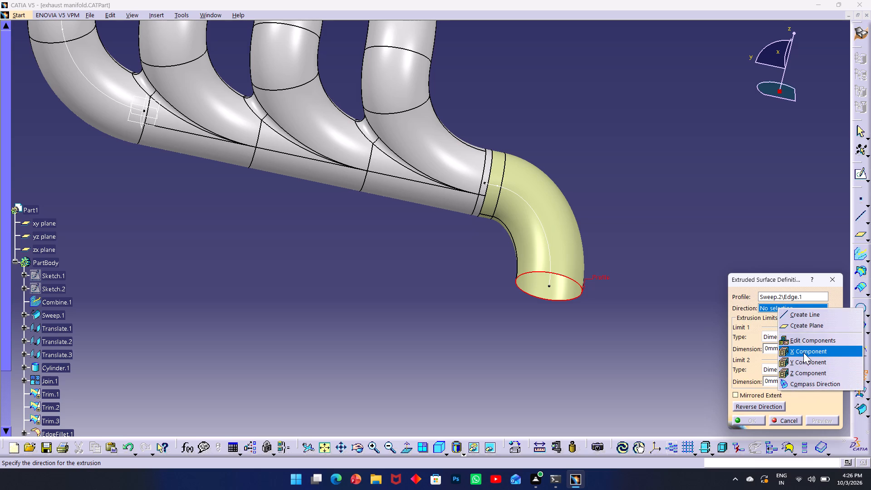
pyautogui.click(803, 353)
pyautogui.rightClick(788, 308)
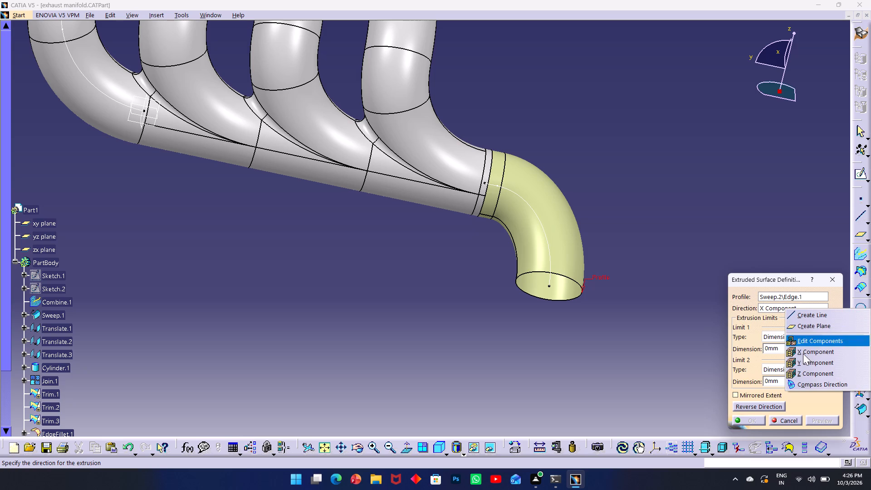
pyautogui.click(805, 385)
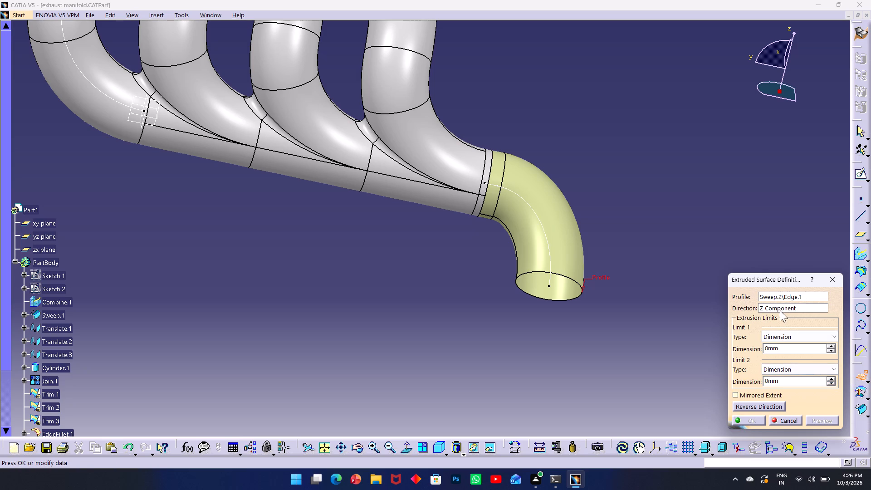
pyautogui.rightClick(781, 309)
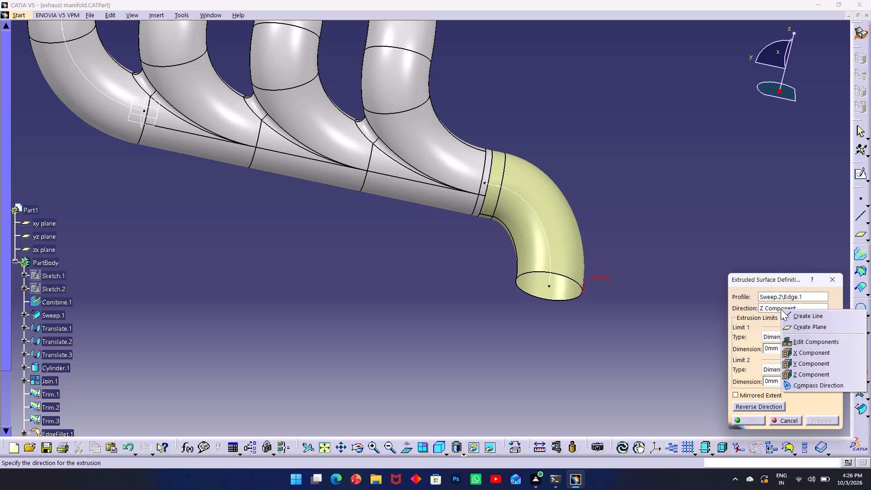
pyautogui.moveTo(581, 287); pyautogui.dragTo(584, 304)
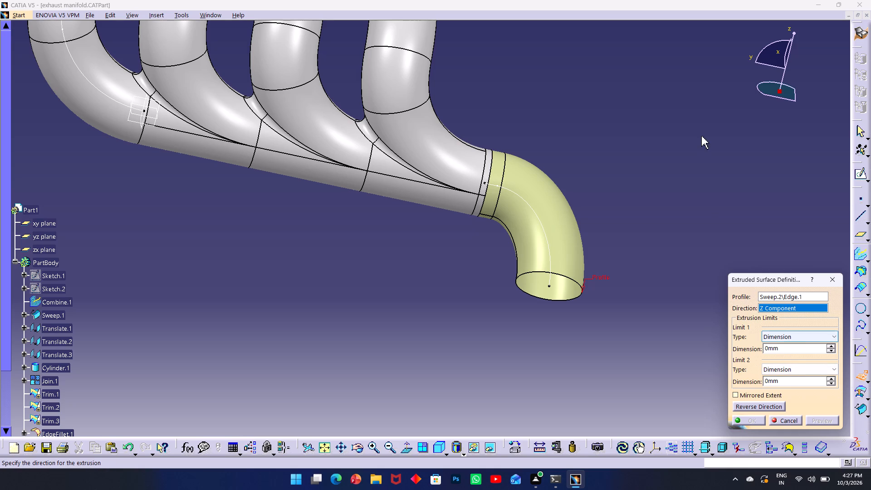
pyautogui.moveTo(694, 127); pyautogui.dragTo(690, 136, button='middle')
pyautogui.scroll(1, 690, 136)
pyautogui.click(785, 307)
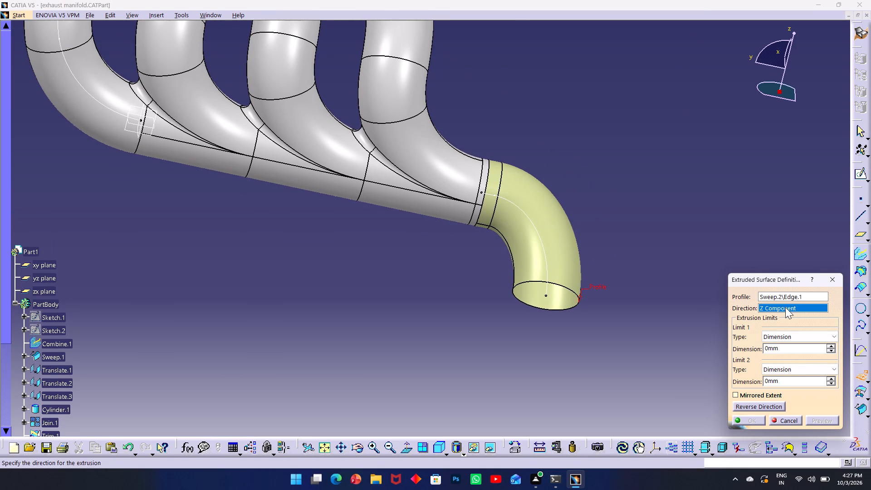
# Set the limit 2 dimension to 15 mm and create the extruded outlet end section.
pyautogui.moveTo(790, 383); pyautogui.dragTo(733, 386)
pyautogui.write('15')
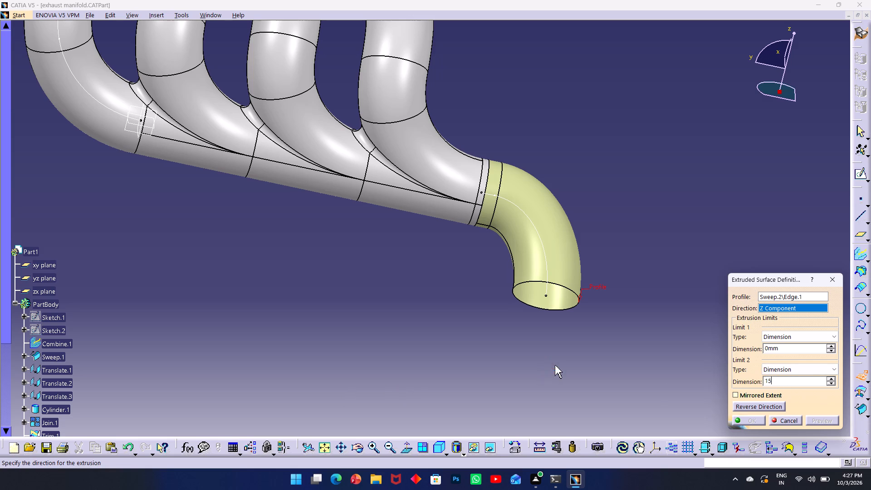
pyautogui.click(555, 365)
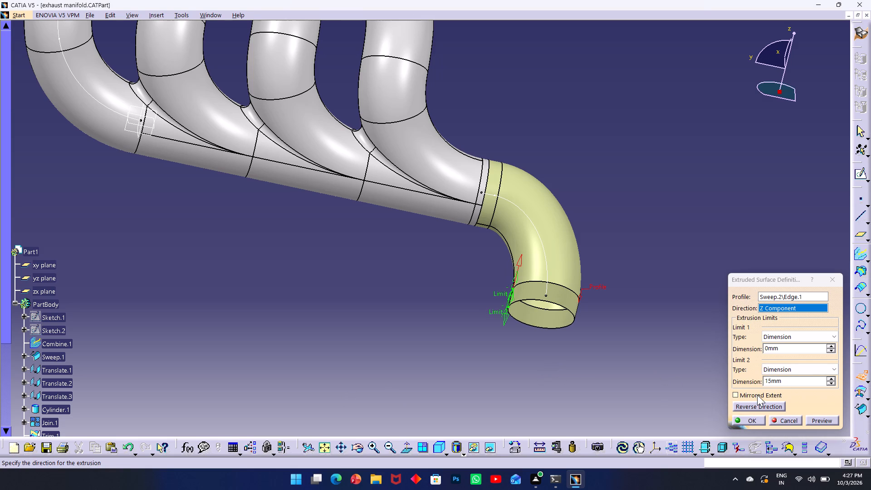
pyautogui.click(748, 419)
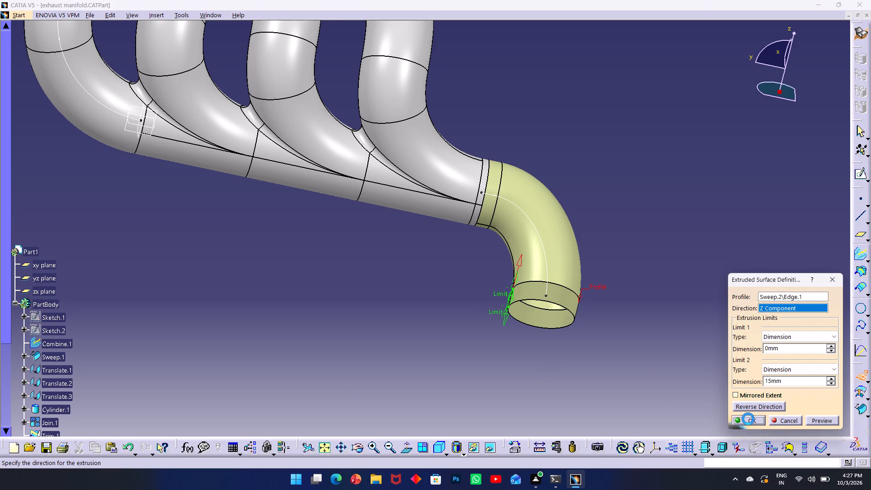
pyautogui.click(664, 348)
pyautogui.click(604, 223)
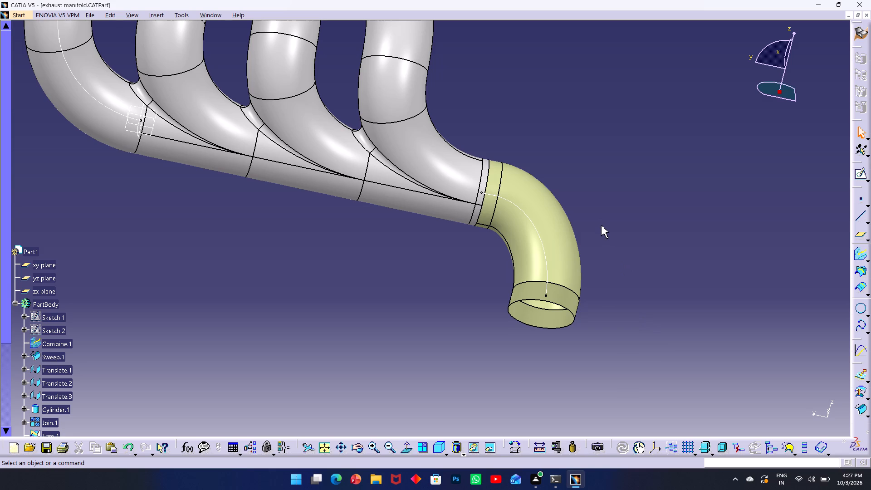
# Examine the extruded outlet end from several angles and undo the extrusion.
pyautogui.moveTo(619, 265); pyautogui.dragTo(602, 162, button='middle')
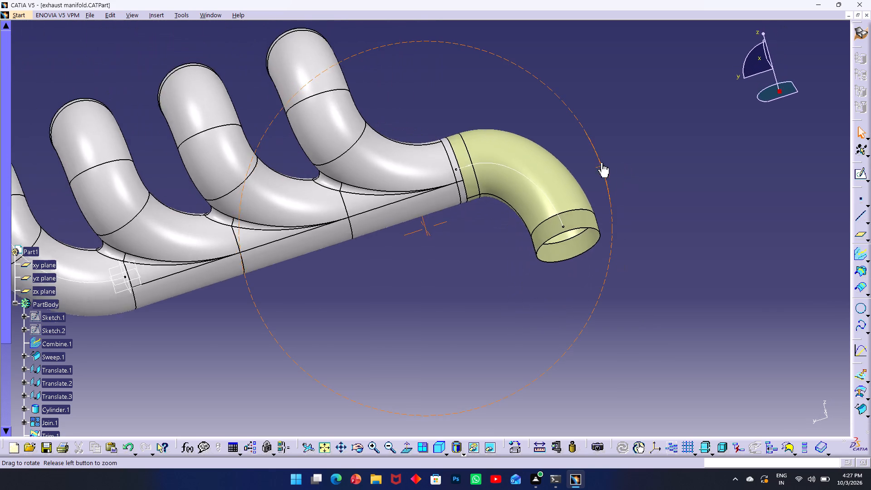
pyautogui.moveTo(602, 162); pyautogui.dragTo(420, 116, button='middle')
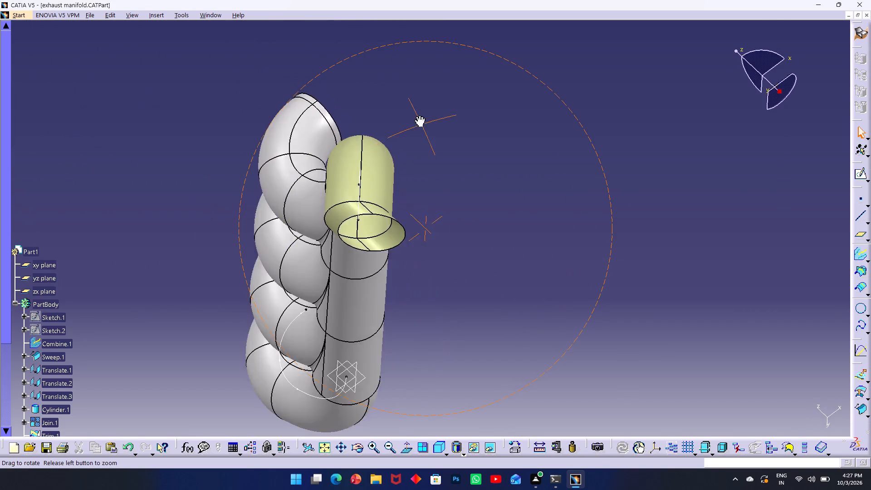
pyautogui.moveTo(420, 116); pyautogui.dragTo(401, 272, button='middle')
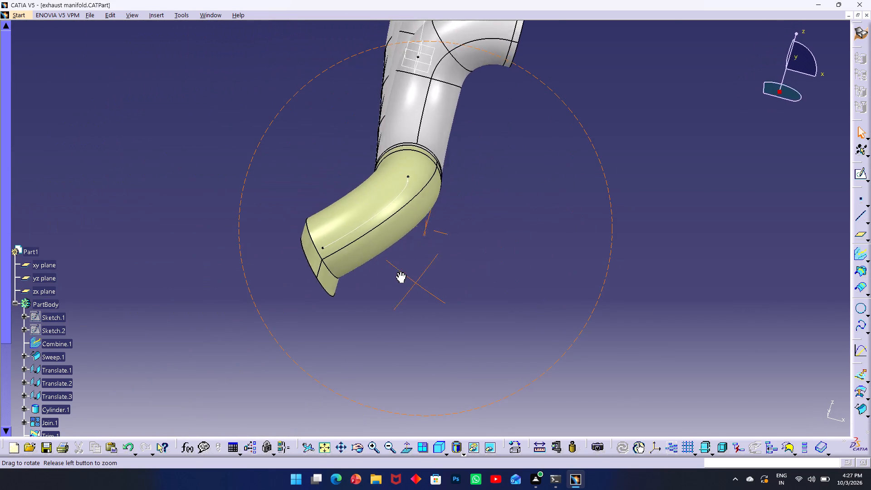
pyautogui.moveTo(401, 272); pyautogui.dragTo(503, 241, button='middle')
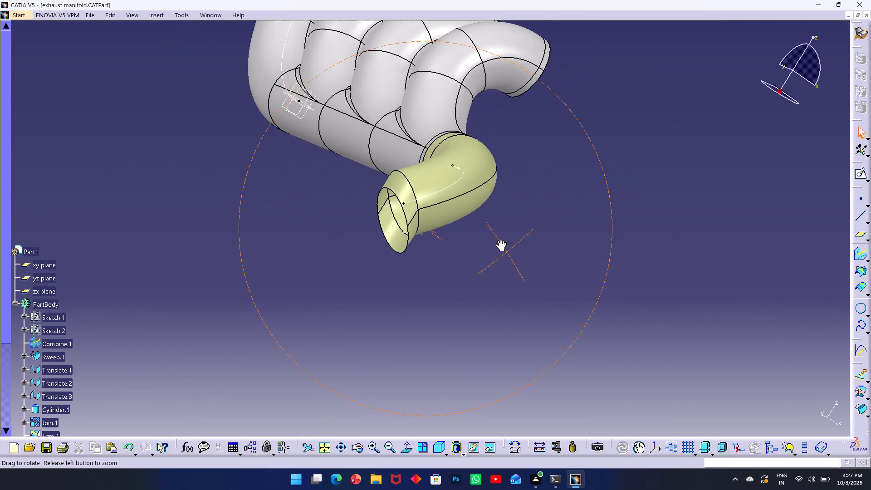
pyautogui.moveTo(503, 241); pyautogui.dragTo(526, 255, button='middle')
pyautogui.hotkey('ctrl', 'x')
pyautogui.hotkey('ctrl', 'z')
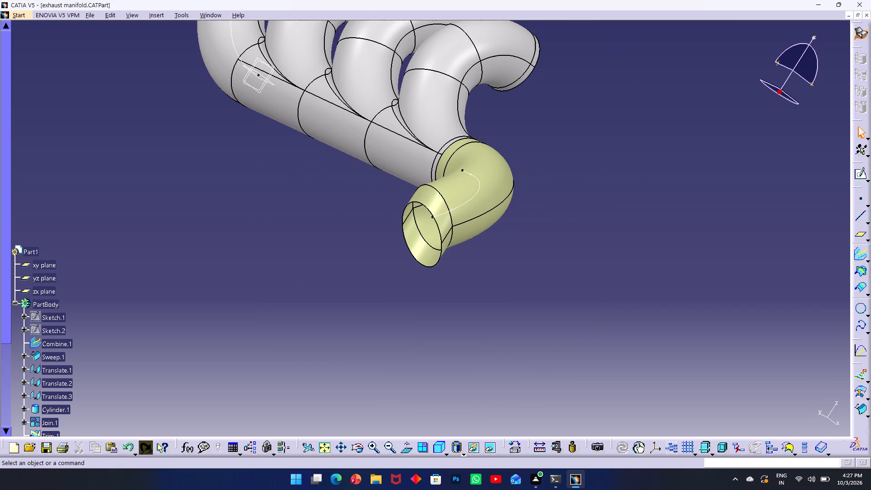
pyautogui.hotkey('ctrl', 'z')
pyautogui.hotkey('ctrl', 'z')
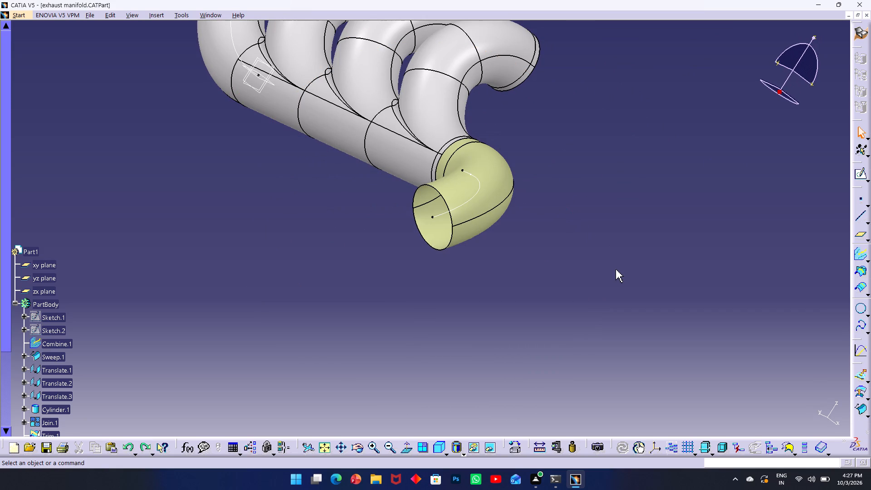
# Start a new extruded surface using the outlet sweep's open end edge as the profile.
pyautogui.click(155, 15)
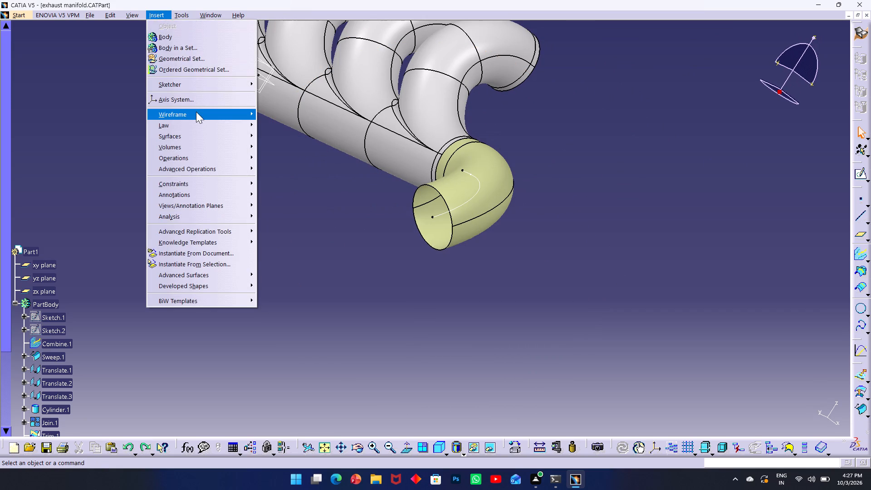
pyautogui.click(300, 134)
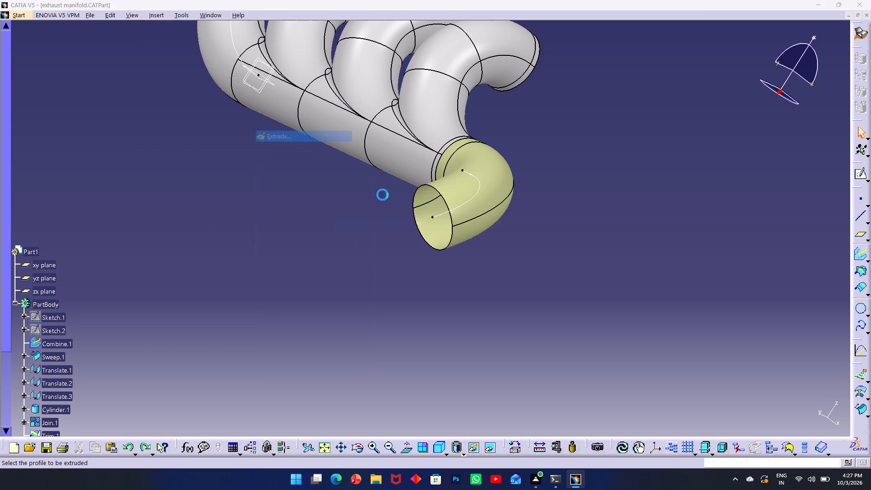
pyautogui.click(452, 215)
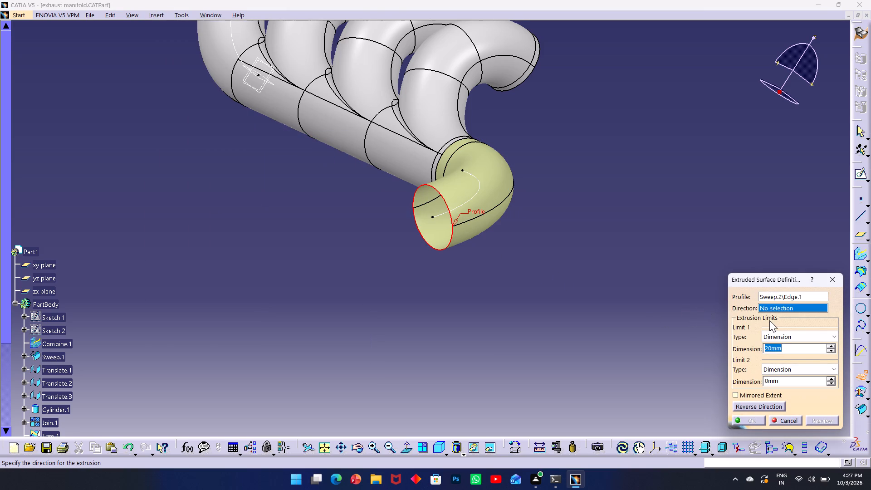
pyautogui.click(754, 404)
pyautogui.click(754, 404)
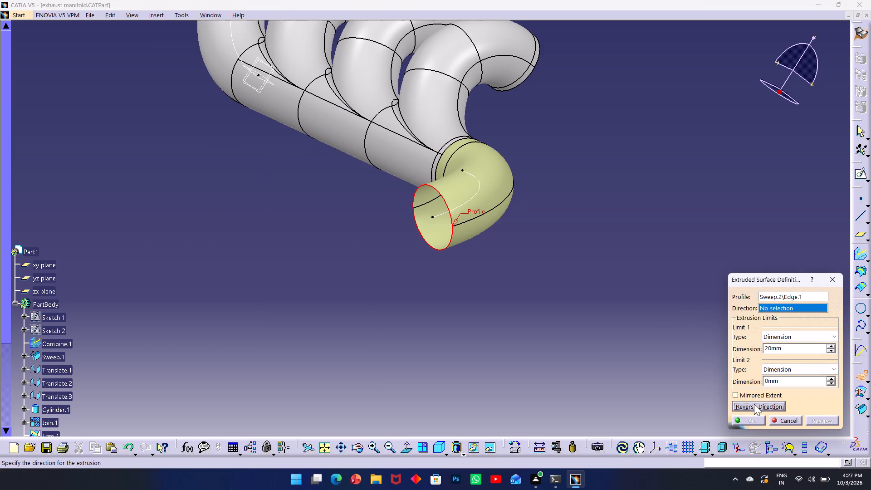
pyautogui.doubleClick(754, 404)
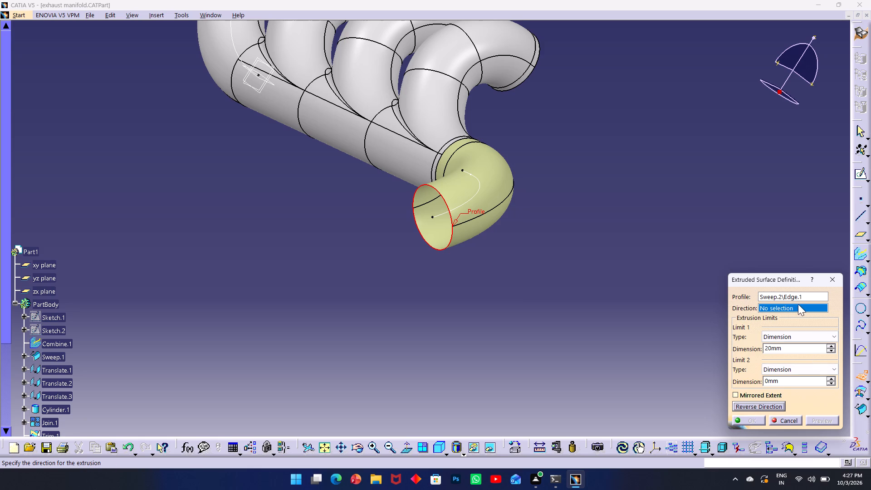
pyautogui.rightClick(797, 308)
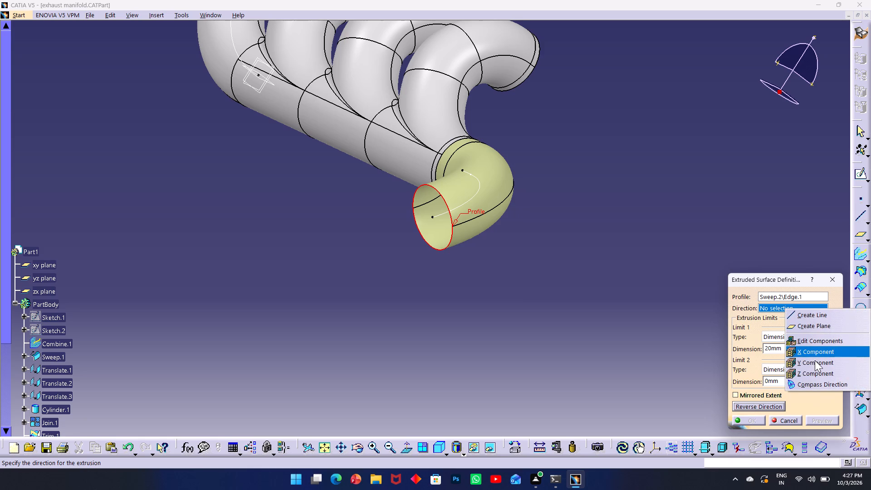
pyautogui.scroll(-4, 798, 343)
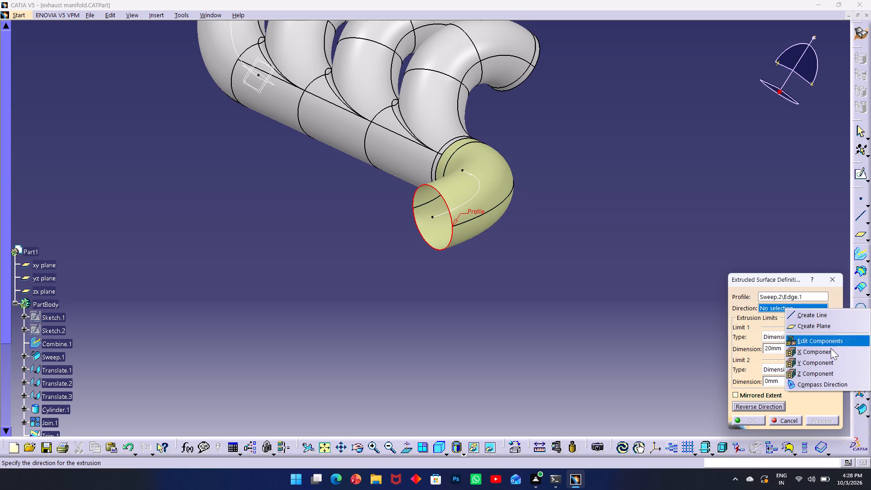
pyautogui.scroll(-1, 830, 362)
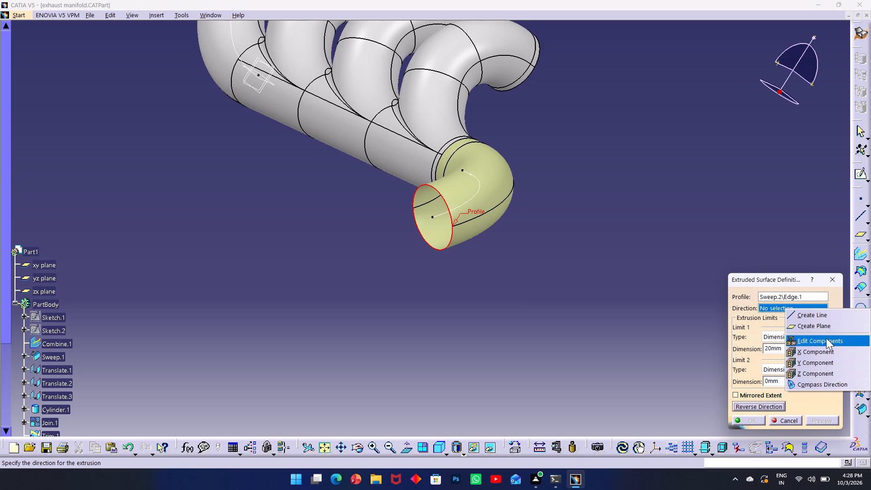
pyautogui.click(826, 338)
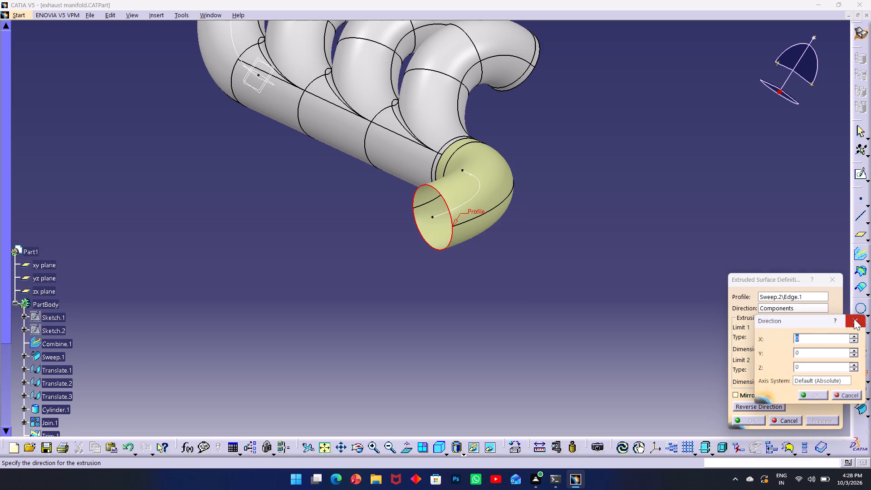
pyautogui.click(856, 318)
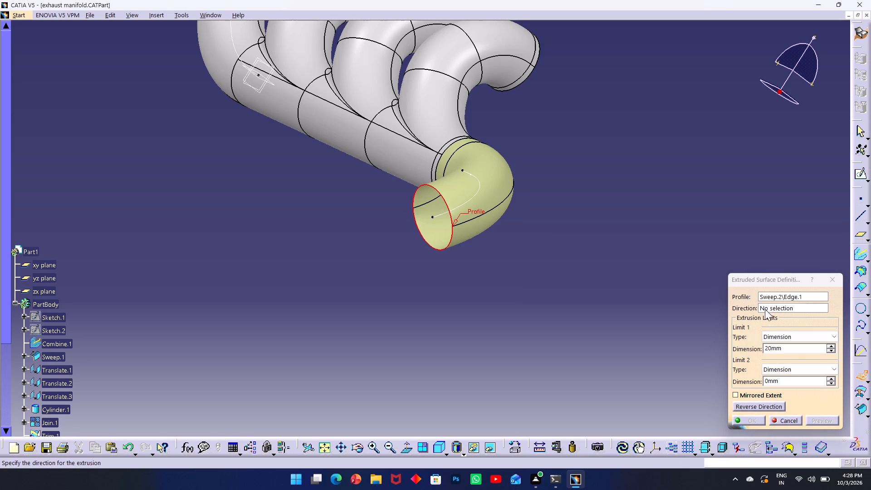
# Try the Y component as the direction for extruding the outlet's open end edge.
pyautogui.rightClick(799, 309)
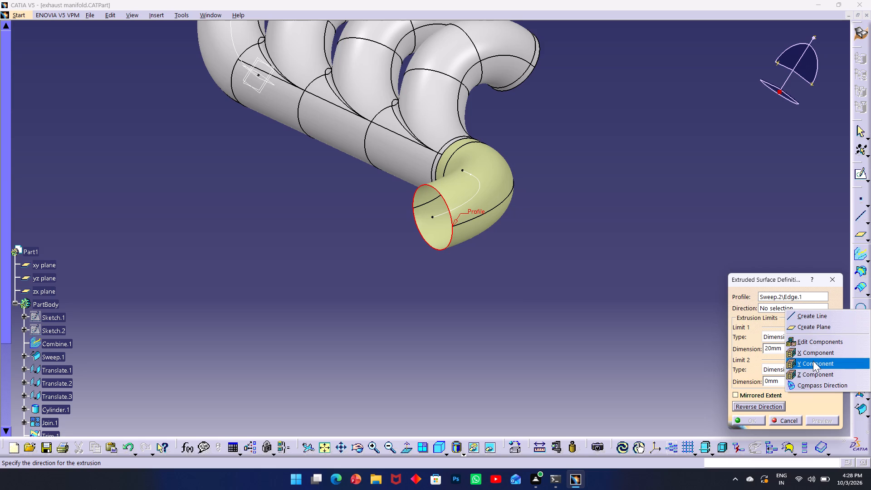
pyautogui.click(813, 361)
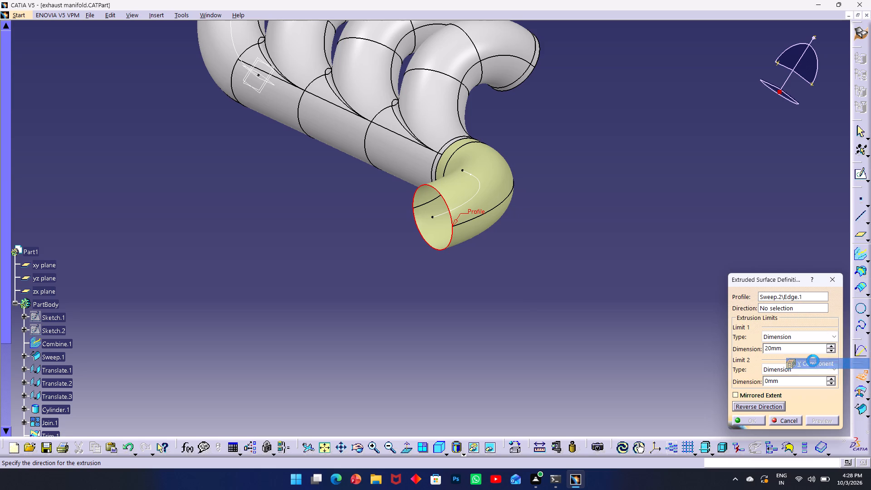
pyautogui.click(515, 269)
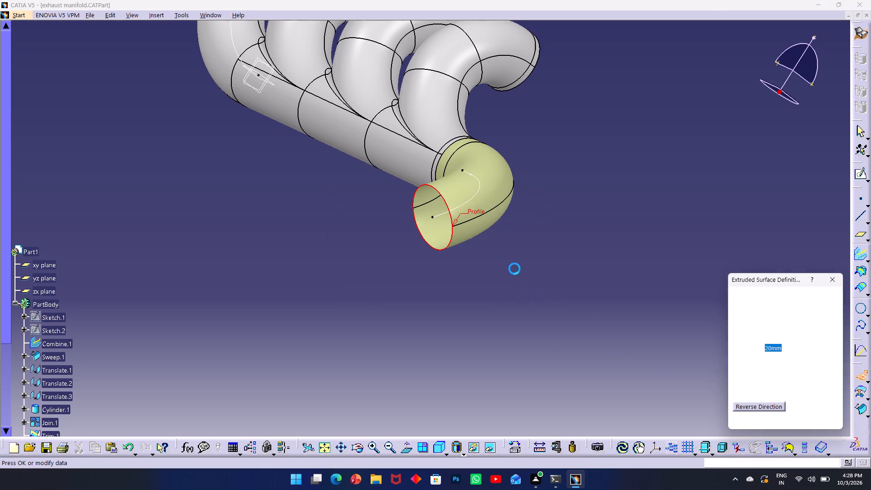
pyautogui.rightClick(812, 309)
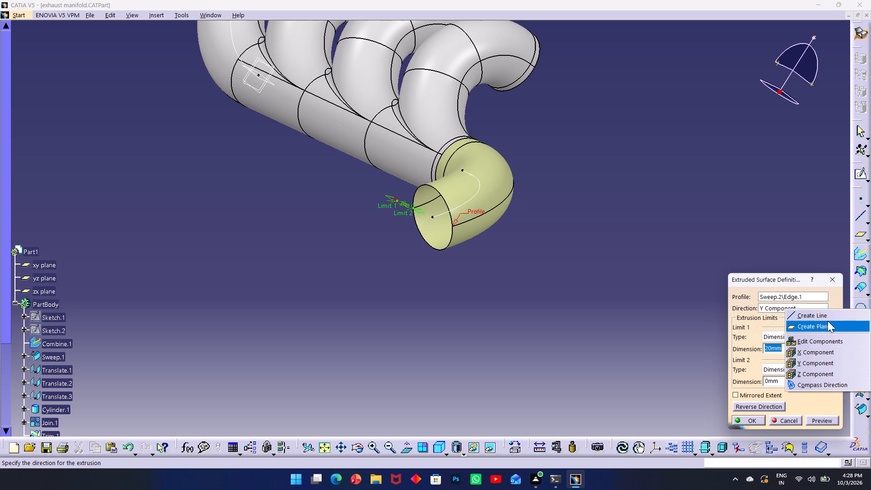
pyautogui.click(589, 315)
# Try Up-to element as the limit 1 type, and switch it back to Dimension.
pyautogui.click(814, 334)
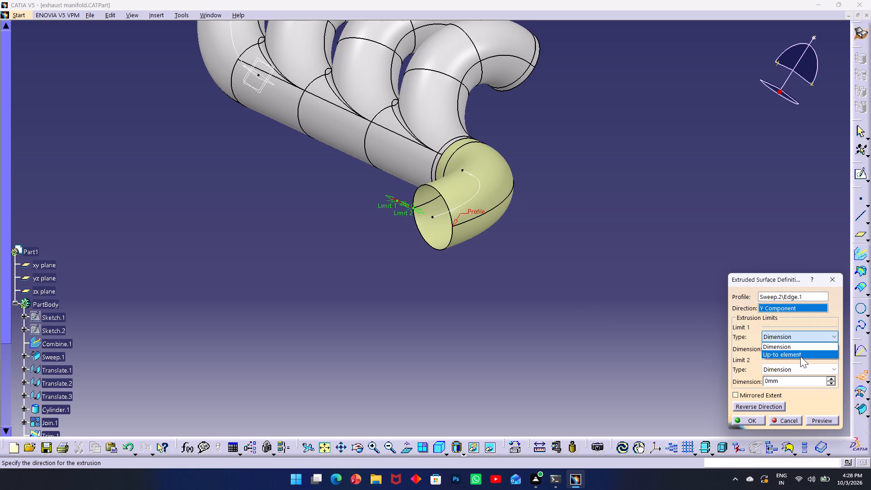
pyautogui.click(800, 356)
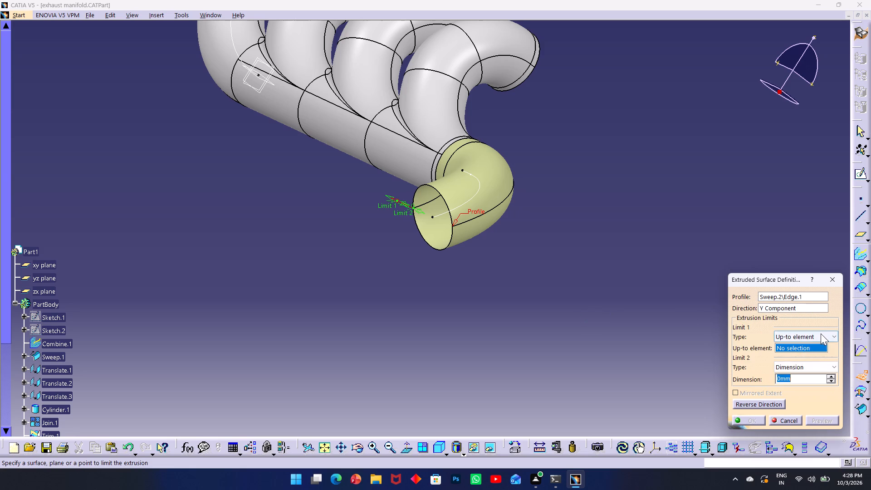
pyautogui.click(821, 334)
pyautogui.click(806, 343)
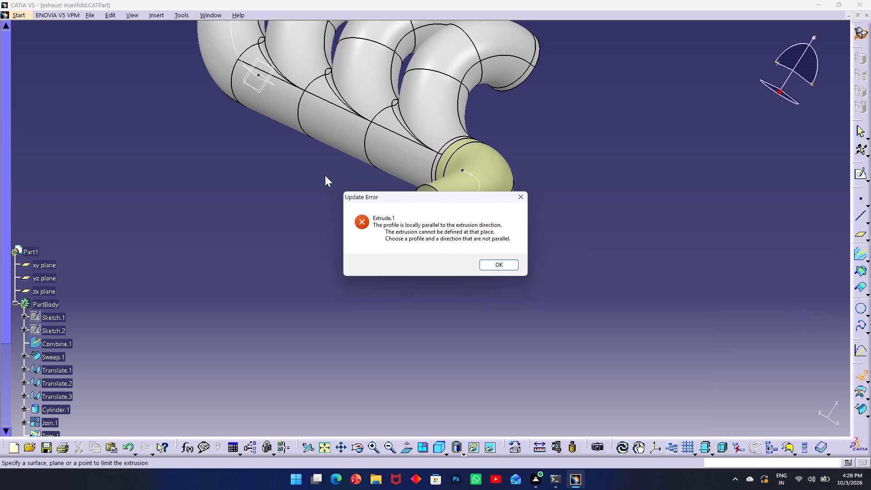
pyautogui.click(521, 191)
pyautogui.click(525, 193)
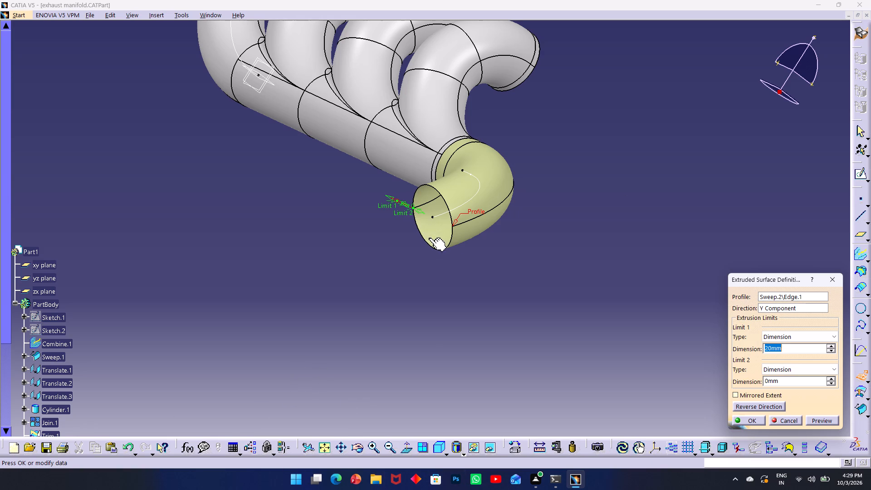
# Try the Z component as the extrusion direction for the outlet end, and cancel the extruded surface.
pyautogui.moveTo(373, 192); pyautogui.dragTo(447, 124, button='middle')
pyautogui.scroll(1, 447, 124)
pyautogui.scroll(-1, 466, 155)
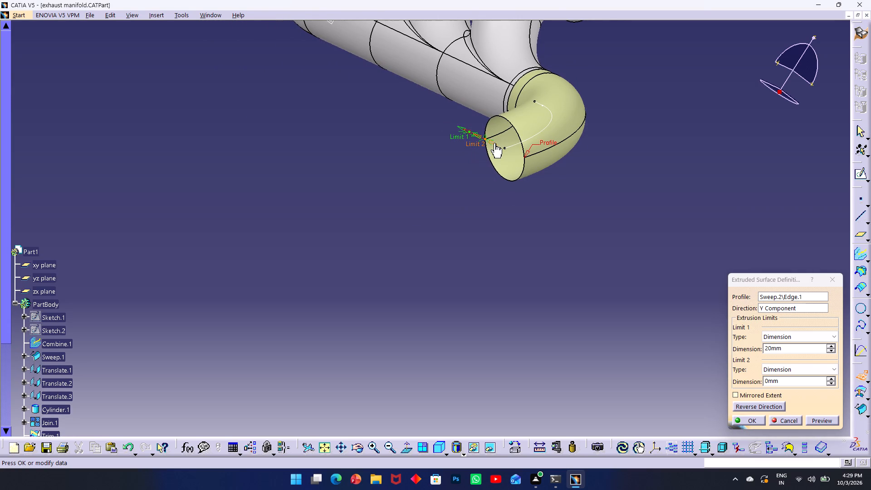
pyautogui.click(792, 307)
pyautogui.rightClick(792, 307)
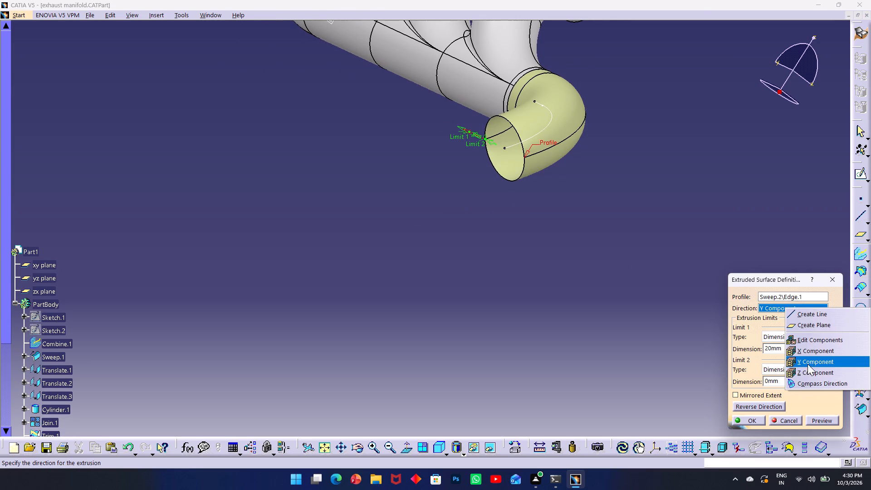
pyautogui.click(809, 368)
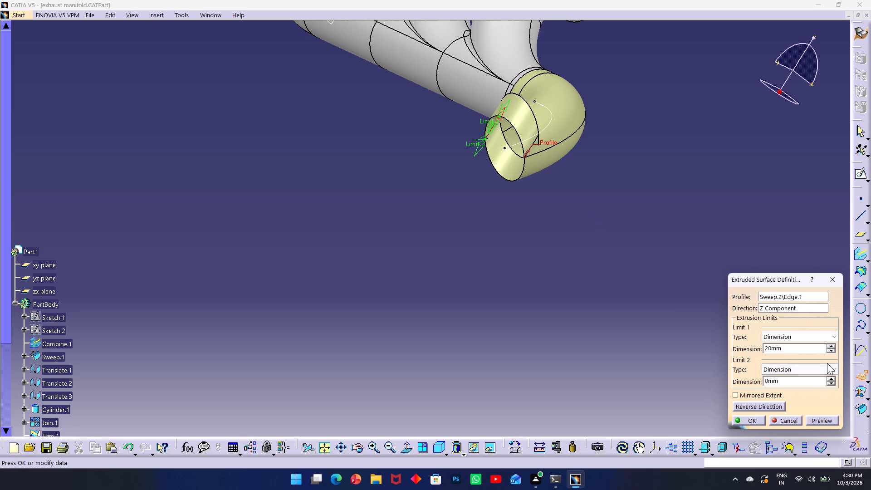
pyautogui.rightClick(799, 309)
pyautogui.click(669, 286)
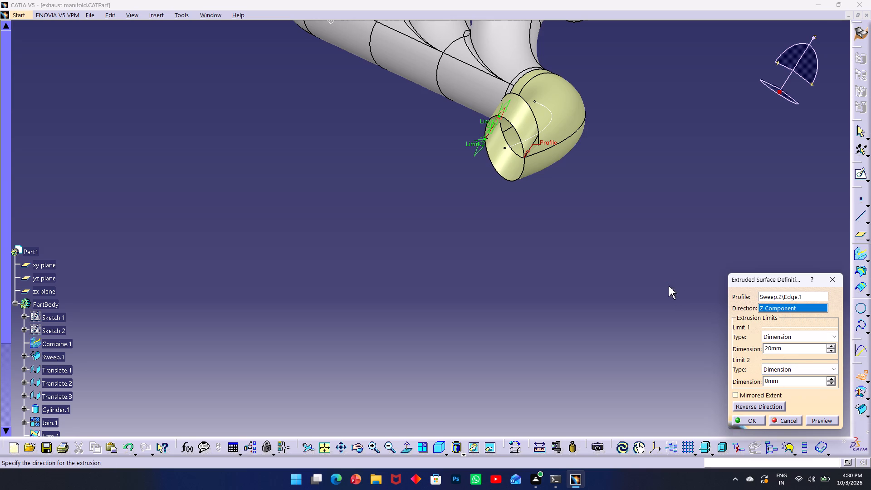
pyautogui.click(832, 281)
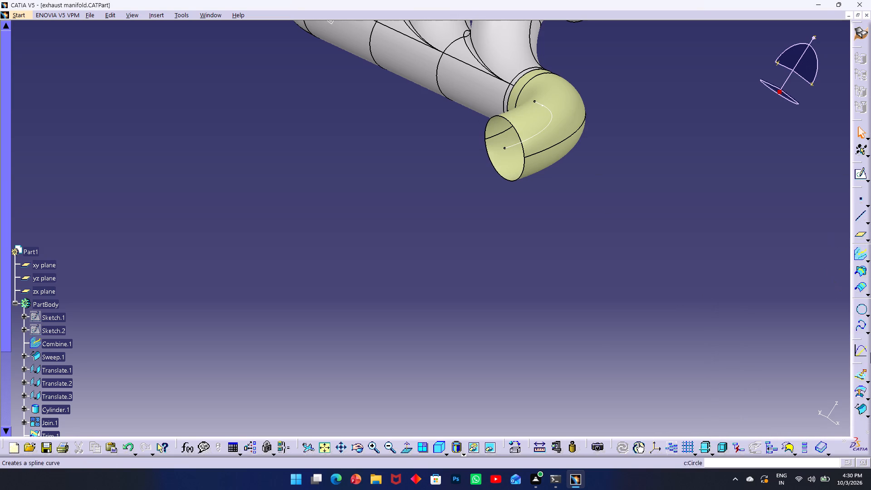
# Start a new extruded surface with the outlet sweep's open end edge as the profile.
pyautogui.click(860, 377)
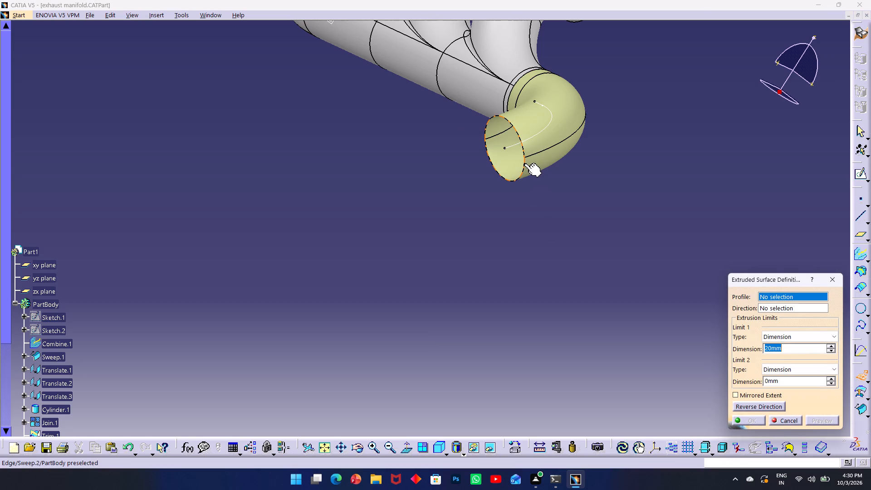
pyautogui.click(524, 164)
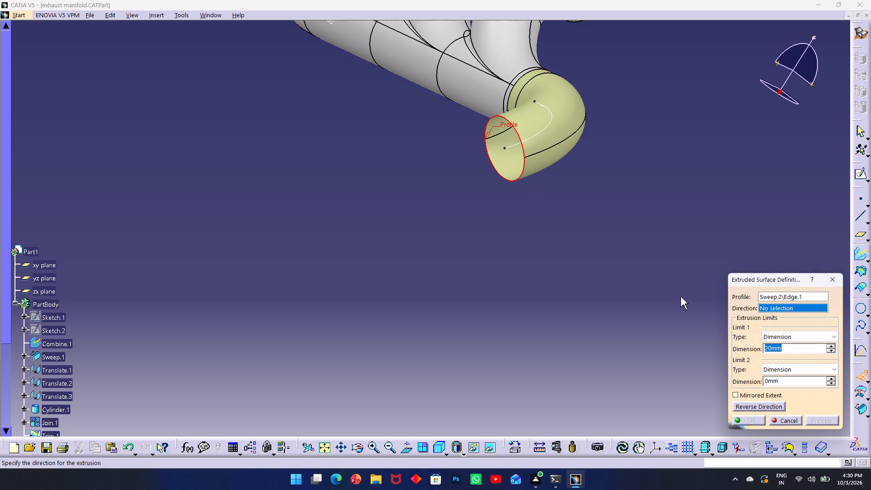
pyautogui.rightClick(811, 298)
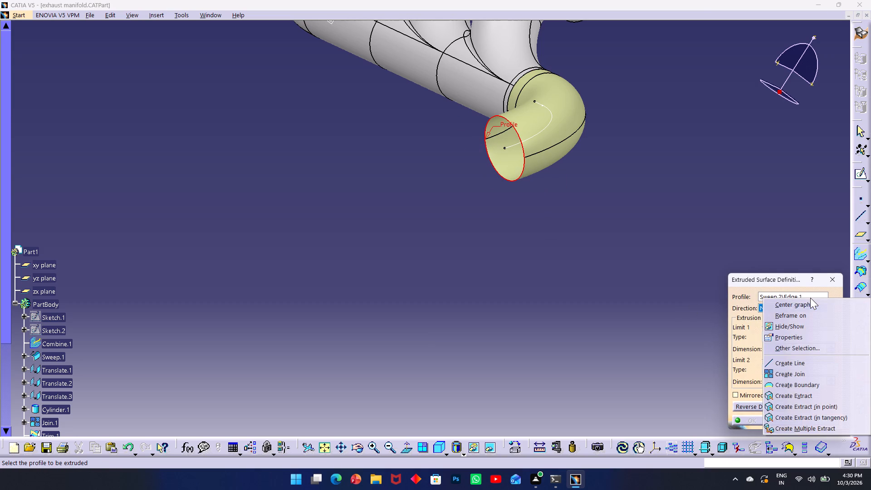
pyautogui.click(569, 310)
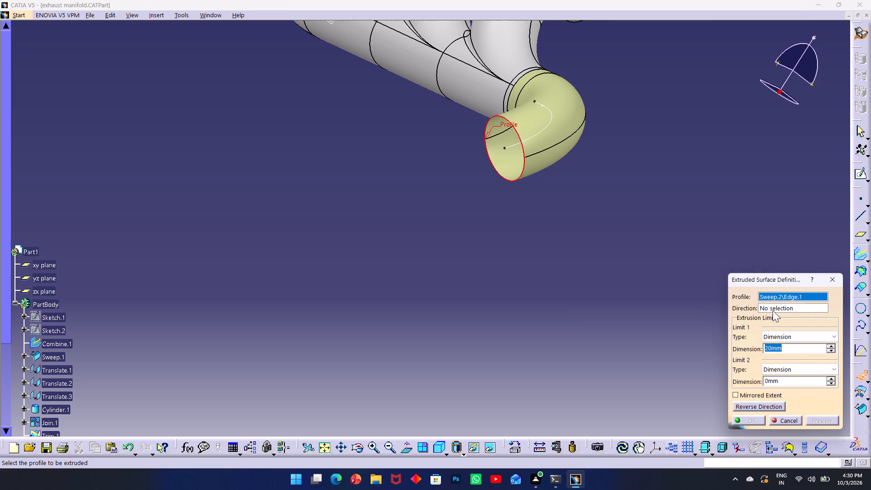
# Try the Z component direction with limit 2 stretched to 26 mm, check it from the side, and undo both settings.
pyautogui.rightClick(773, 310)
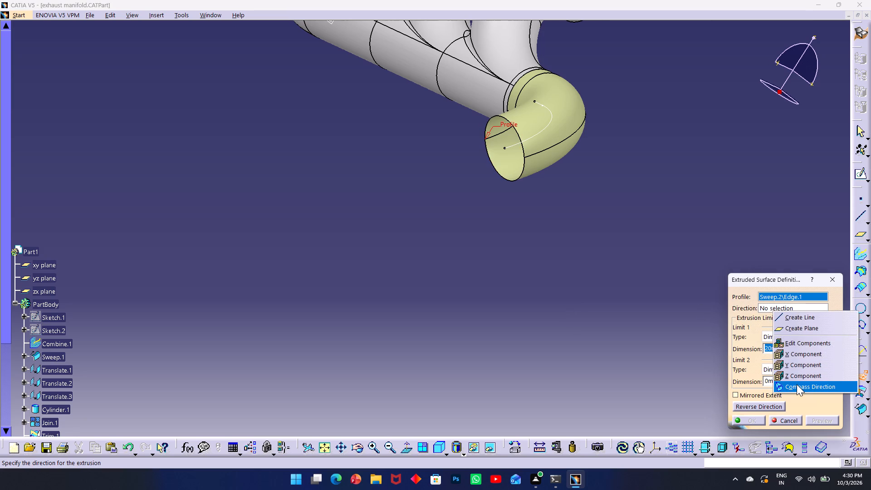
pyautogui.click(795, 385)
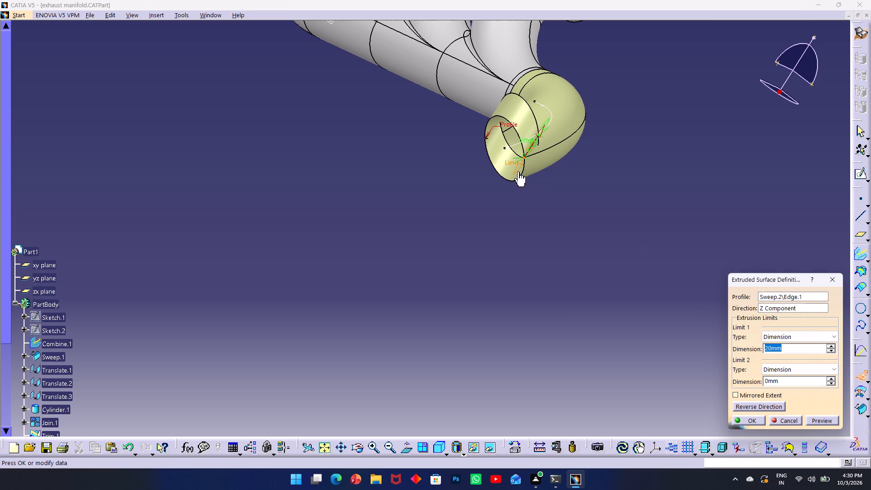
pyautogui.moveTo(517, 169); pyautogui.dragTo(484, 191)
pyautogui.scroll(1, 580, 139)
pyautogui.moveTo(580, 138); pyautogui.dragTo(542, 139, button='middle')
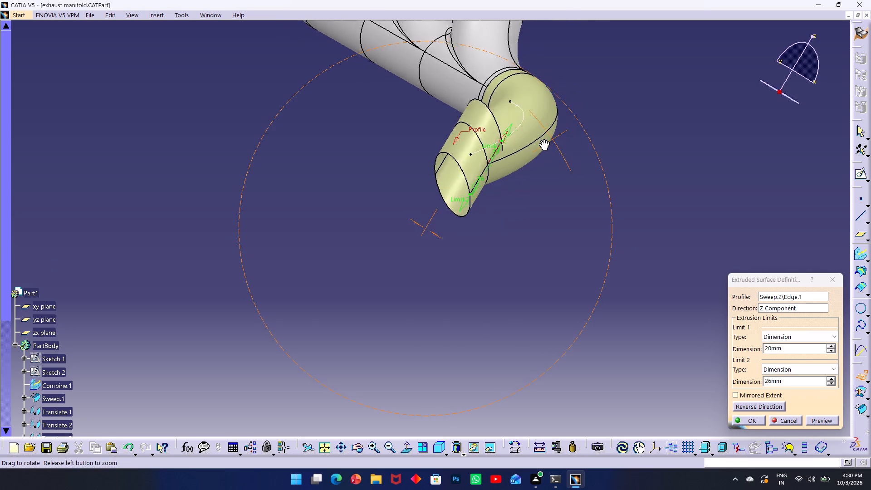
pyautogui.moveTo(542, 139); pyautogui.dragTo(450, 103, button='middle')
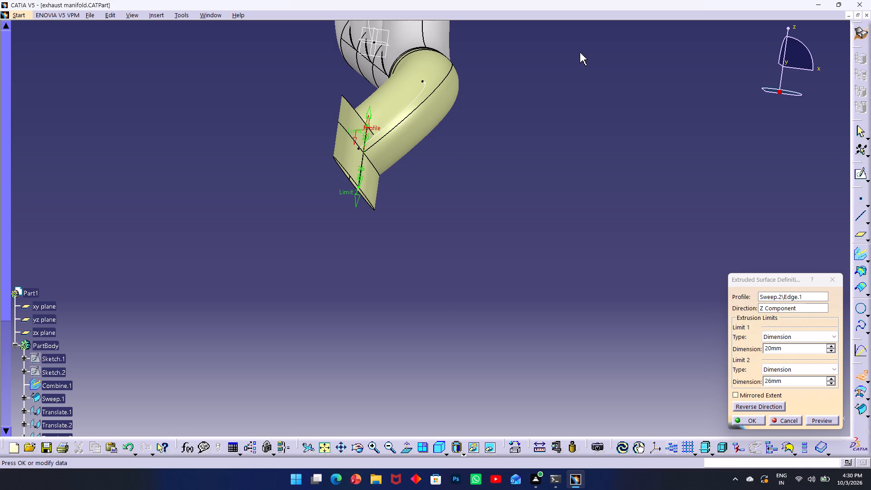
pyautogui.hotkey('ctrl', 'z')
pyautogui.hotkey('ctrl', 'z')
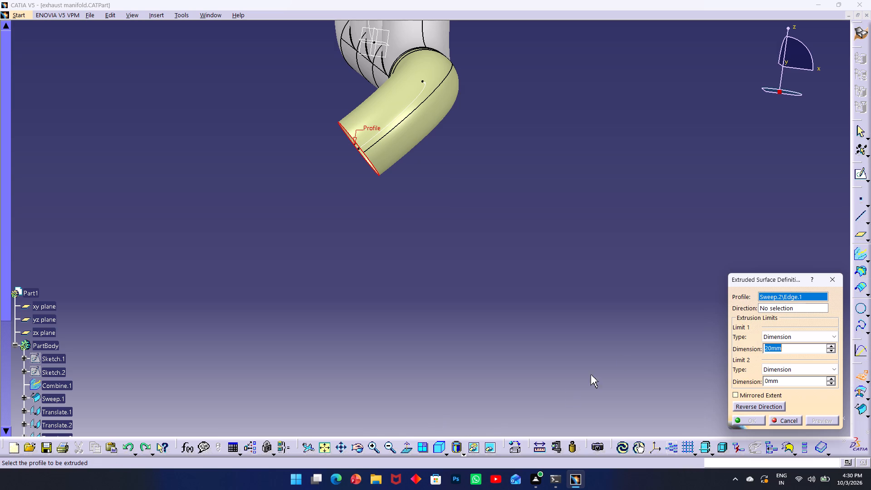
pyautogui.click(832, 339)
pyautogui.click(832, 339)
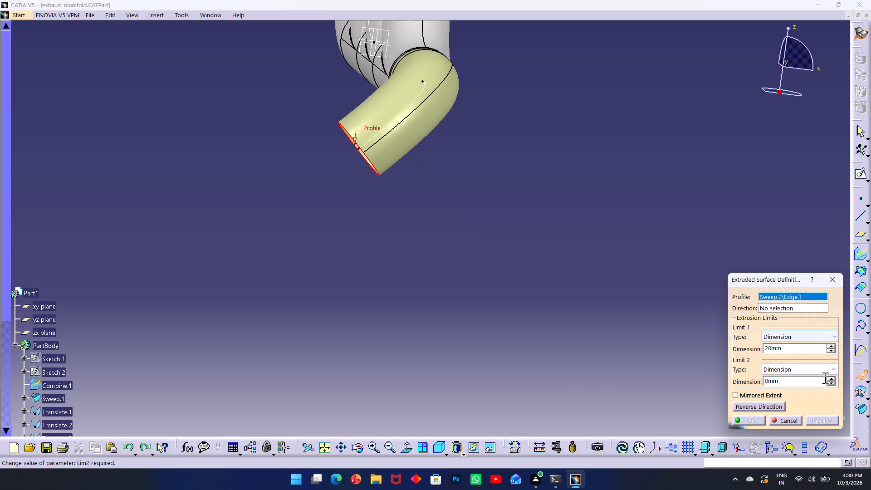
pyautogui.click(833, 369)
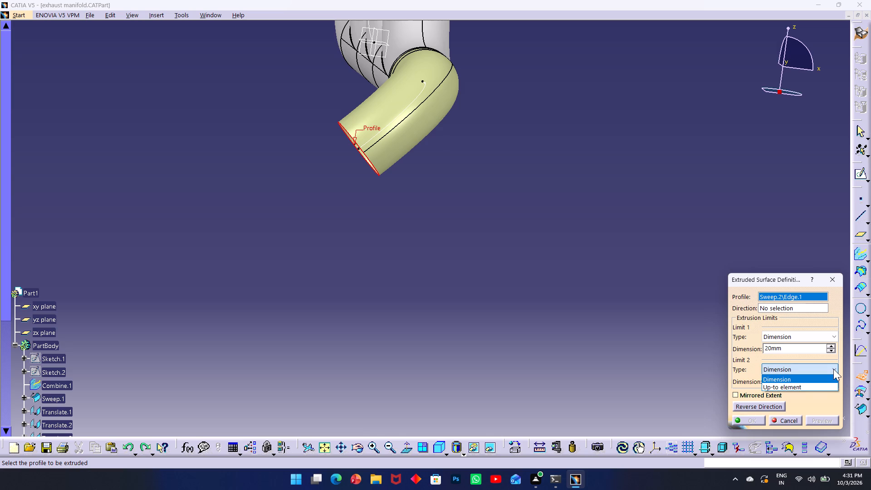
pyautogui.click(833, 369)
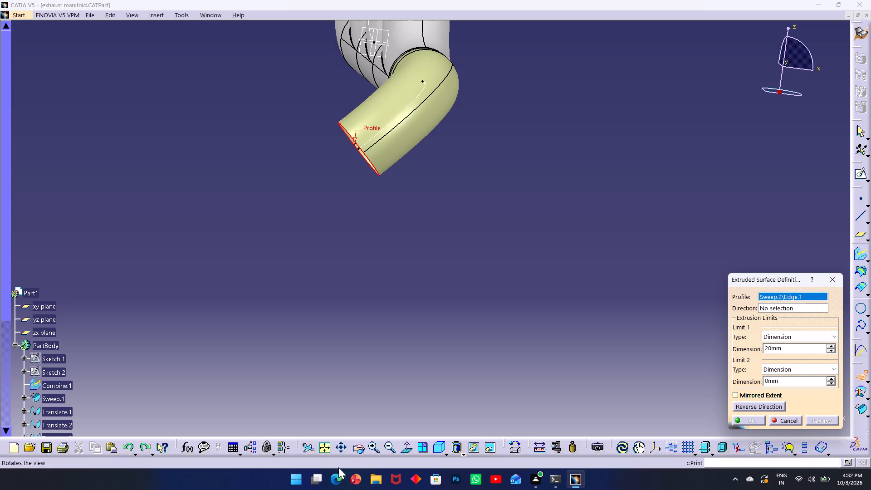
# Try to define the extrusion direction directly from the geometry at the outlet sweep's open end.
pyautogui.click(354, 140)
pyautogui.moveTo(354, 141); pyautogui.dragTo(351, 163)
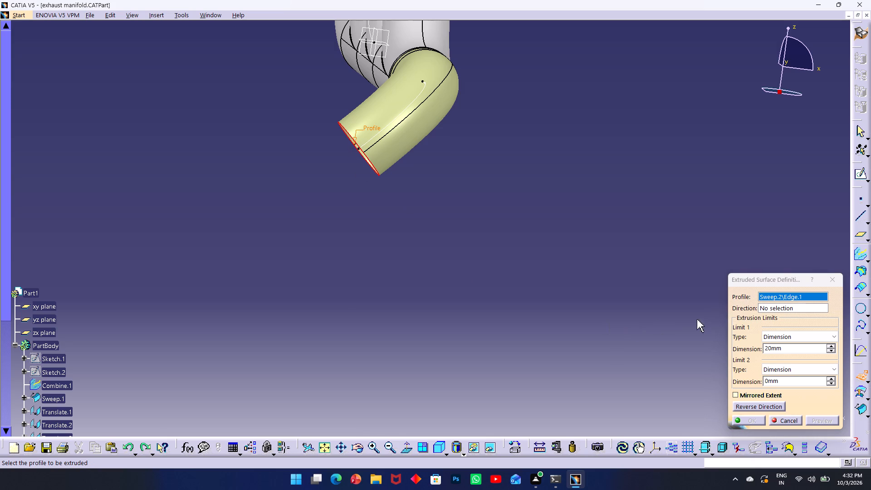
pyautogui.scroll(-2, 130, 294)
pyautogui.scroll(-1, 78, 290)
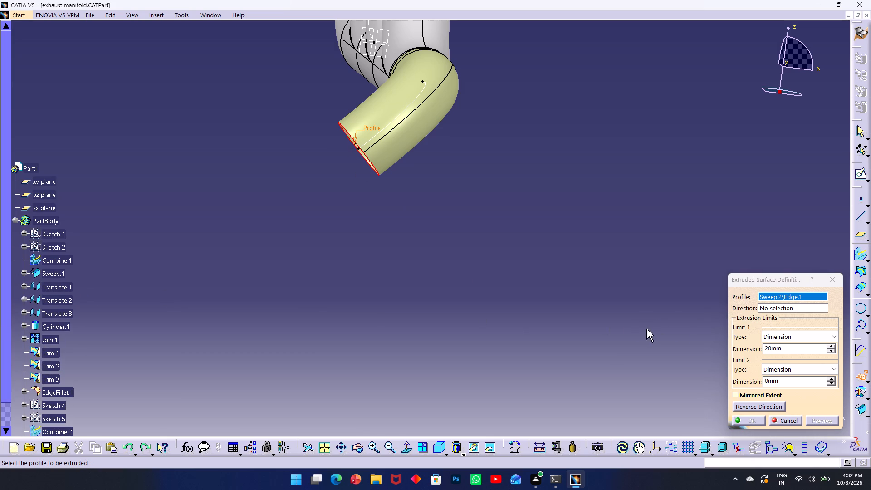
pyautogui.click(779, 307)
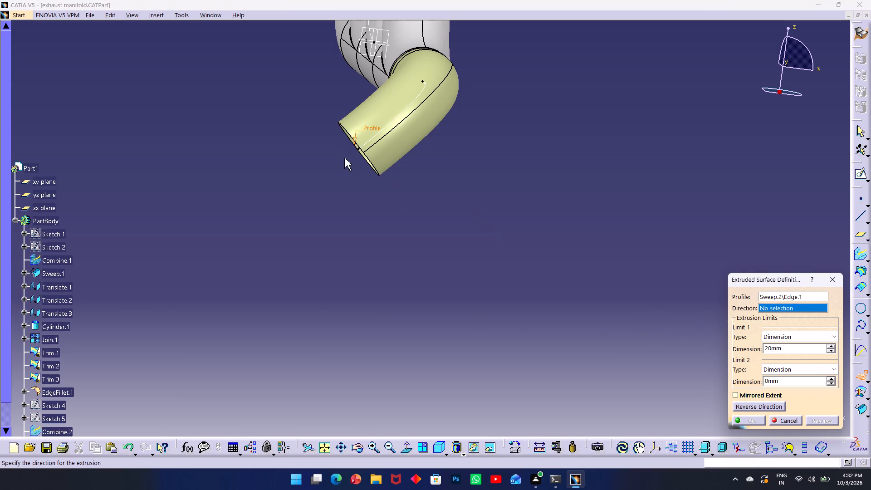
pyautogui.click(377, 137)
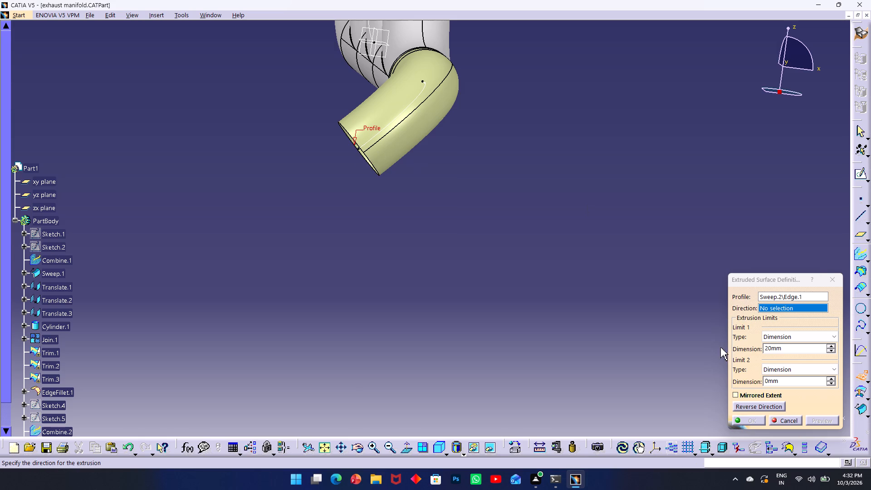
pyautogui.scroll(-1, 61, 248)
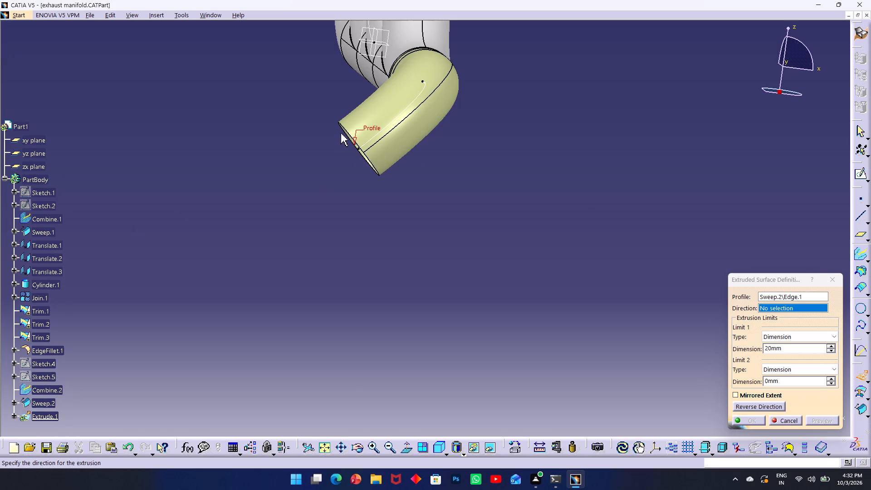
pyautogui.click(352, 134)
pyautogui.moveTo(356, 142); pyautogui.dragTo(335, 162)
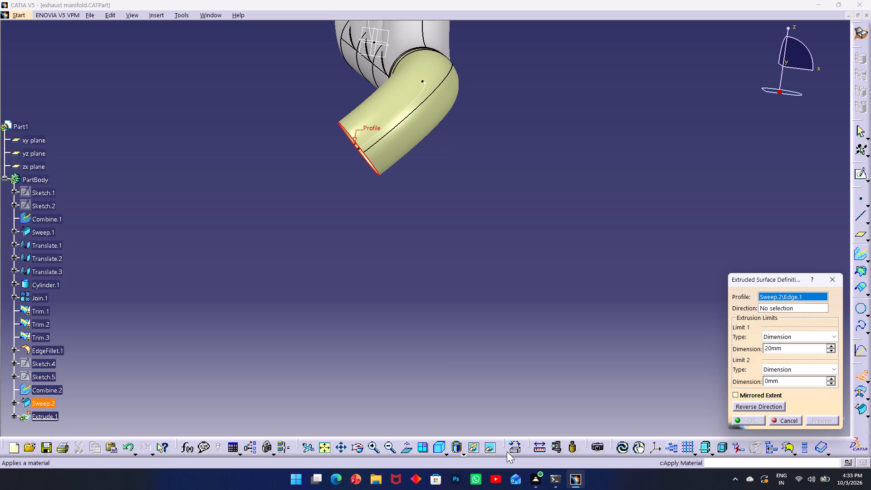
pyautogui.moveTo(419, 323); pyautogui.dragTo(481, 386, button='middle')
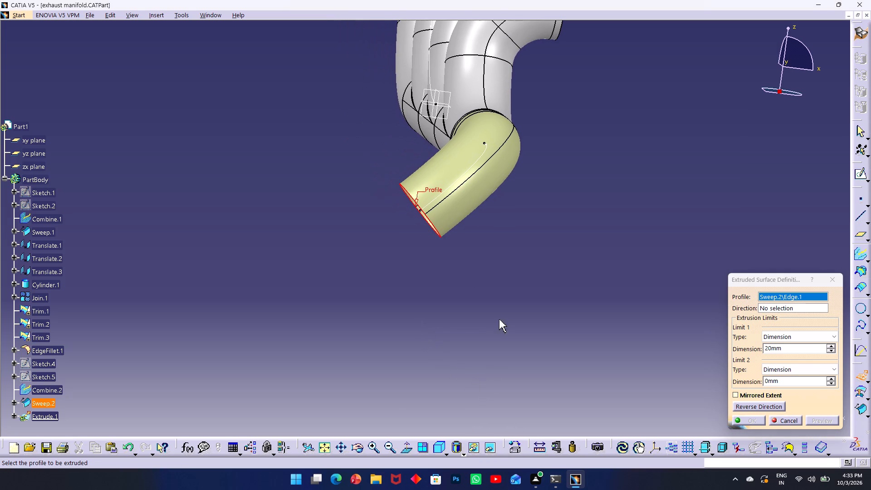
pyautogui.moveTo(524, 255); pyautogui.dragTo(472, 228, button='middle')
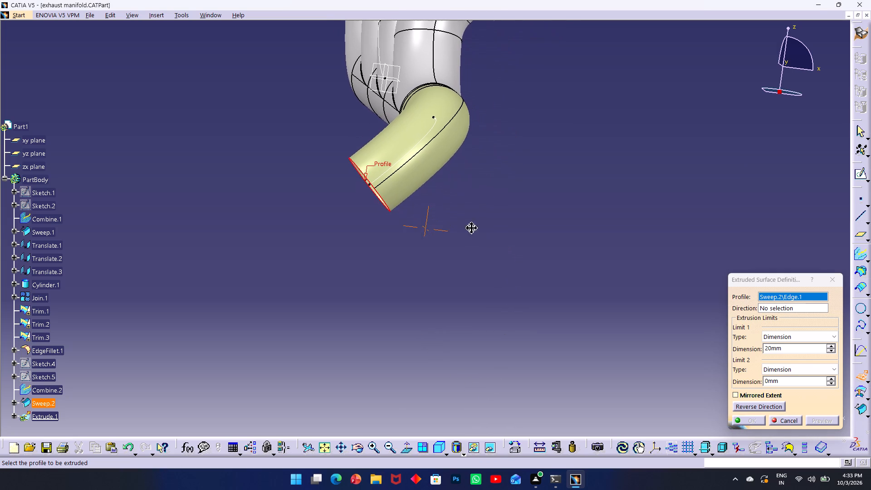
# Examine the outlet sweep's open end and the collector from several sides to judge the extrusion direction.
pyautogui.moveTo(472, 228); pyautogui.dragTo(478, 237, button='middle')
pyautogui.moveTo(484, 318); pyautogui.dragTo(458, 354, button='middle')
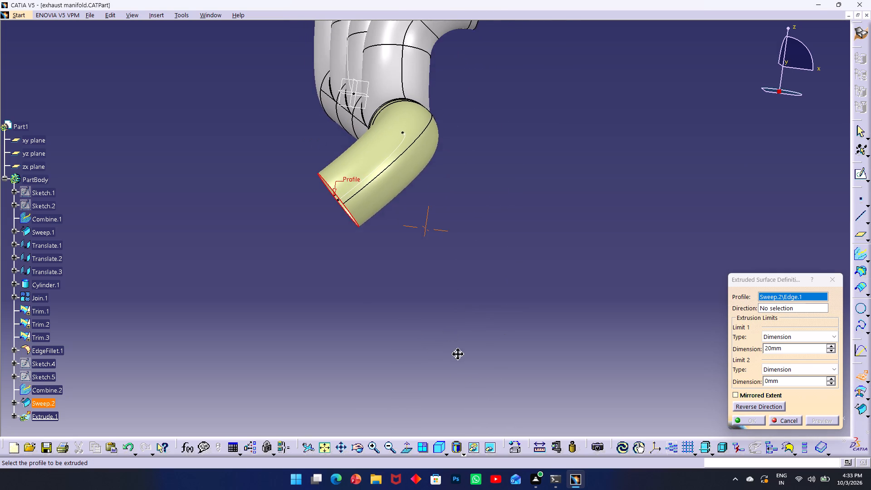
pyautogui.moveTo(458, 354); pyautogui.dragTo(462, 372, button='middle')
pyautogui.keyDown('ctrl'); pyautogui.moveTo(460, 366); pyautogui.dragTo(516, 348, button='middle'); pyautogui.keyUp('ctrl')
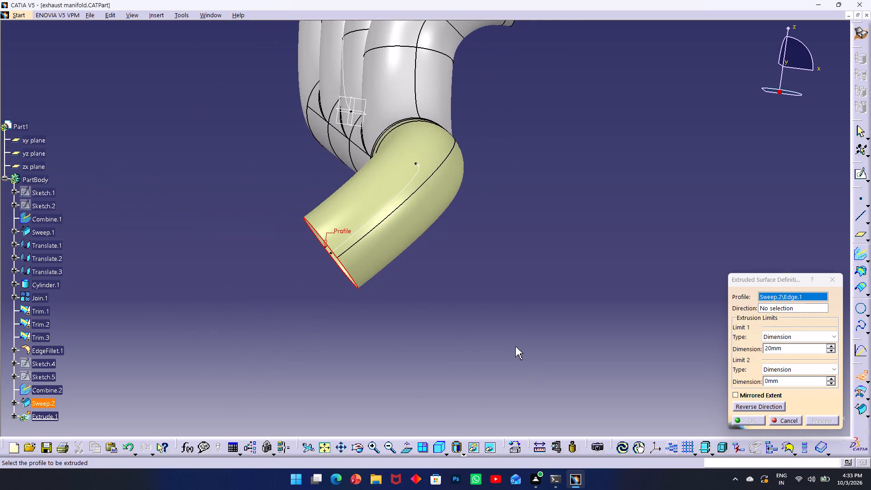
pyautogui.moveTo(516, 344); pyautogui.dragTo(487, 169, button='middle')
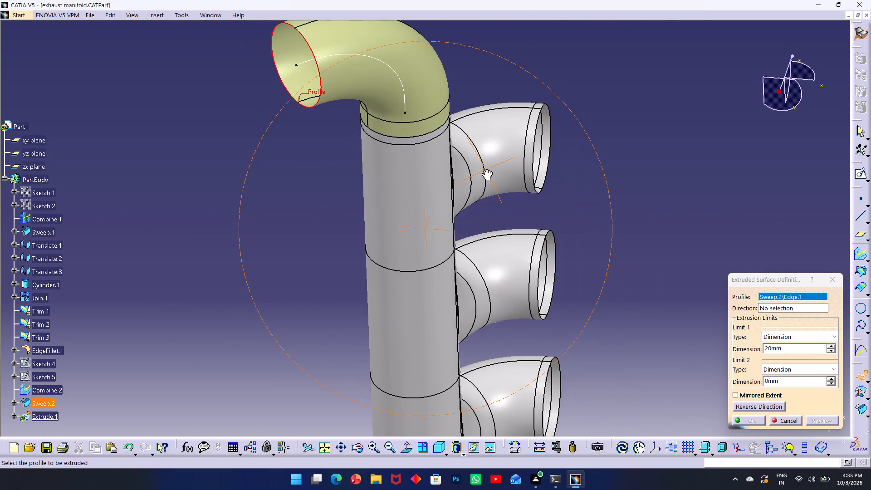
pyautogui.moveTo(487, 169); pyautogui.dragTo(486, 171, button='middle')
pyautogui.click(791, 309)
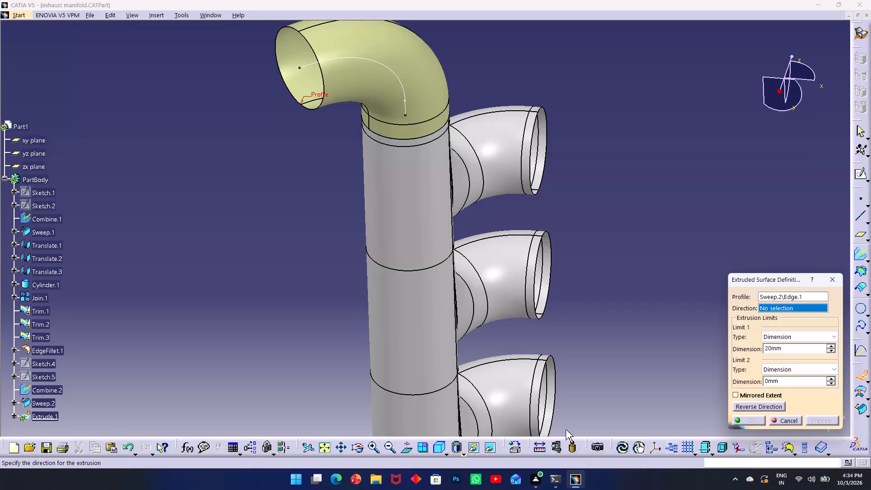
pyautogui.moveTo(288, 269); pyautogui.dragTo(291, 263, button='middle')
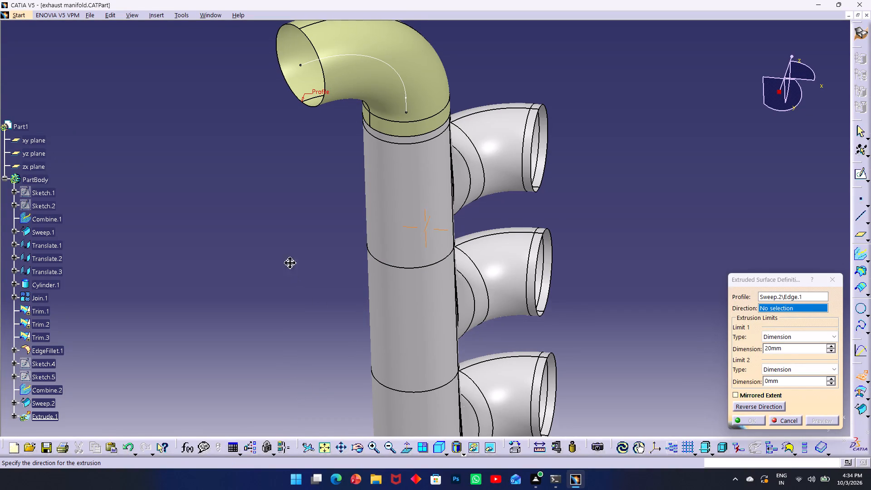
pyautogui.moveTo(291, 263); pyautogui.dragTo(436, 121, button='middle')
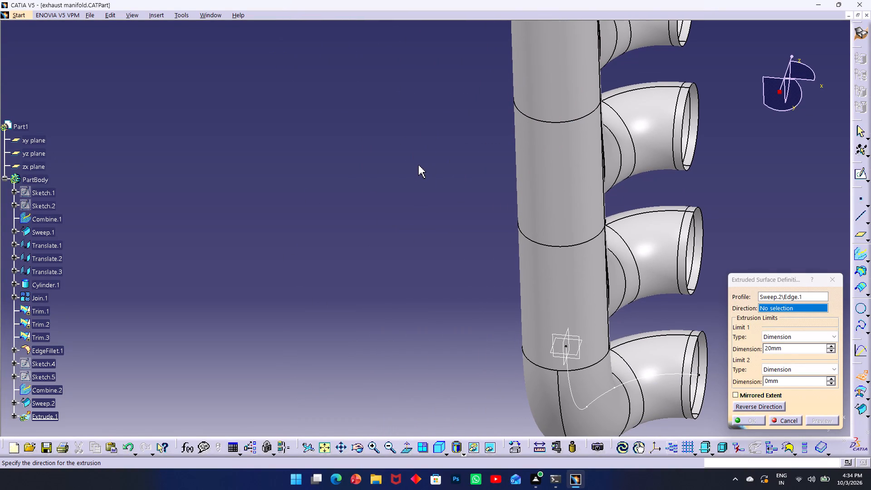
pyautogui.keyDown('ctrl'); pyautogui.moveTo(416, 172); pyautogui.dragTo(396, 233, button='middle'); pyautogui.keyUp('ctrl')
pyautogui.keyDown('ctrl'); pyautogui.scroll(-1, 422, 139); pyautogui.keyUp('ctrl')
pyautogui.keyDown('ctrl'); pyautogui.scroll(1, 440, 209); pyautogui.keyUp('ctrl')
pyautogui.keyDown('ctrl'); pyautogui.moveTo(441, 209); pyautogui.dragTo(441, 208, button='middle'); pyautogui.keyUp('ctrl')
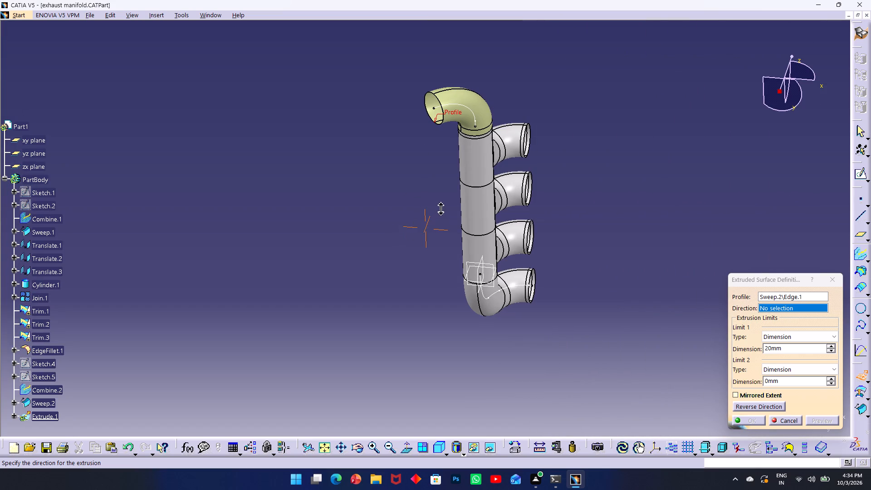
pyautogui.keyDown('ctrl'); pyautogui.moveTo(441, 208); pyautogui.dragTo(431, 167, button='middle'); pyautogui.keyUp('ctrl')
pyautogui.scroll(1, 434, 176)
pyautogui.keyDown('ctrl'); pyautogui.moveTo(435, 178); pyautogui.dragTo(438, 161, button='middle'); pyautogui.keyUp('ctrl')
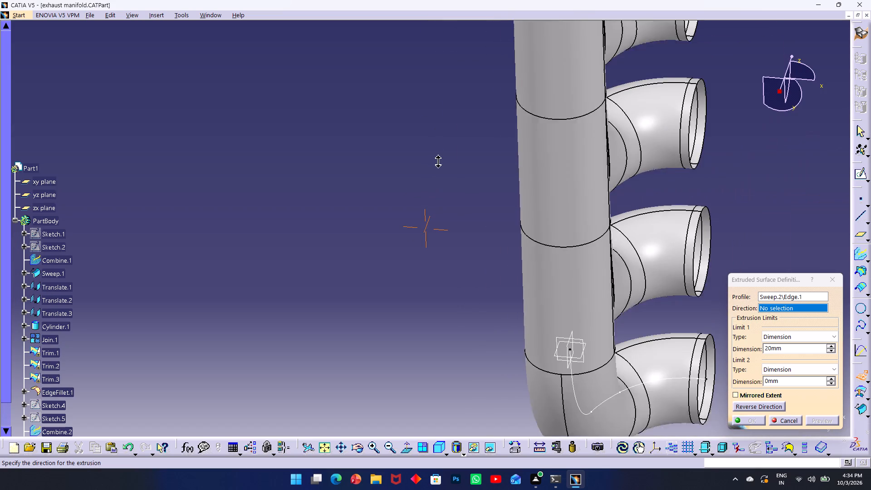
pyautogui.keyDown('ctrl'); pyautogui.moveTo(438, 161); pyautogui.dragTo(438, 162, button='middle'); pyautogui.keyUp('ctrl')
pyautogui.moveTo(593, 204); pyautogui.dragTo(574, 176, button='middle')
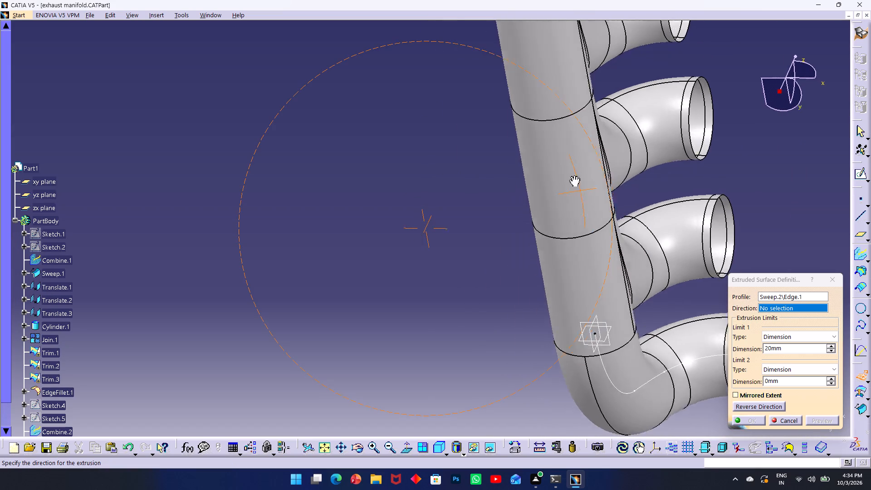
pyautogui.moveTo(574, 176); pyautogui.dragTo(416, 88, button='middle')
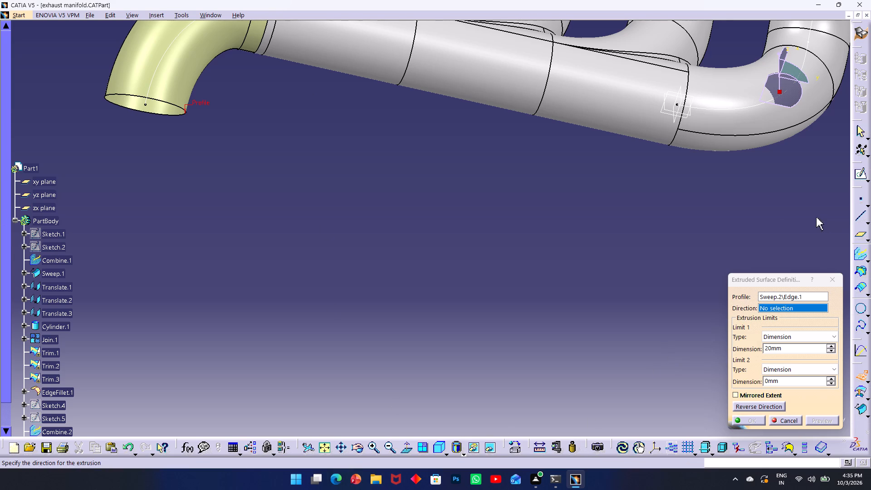
# Set the extrusion direction to the Z component and stretch limit 2 beyond the outlet's open end to 34 mm.
pyautogui.rightClick(786, 306)
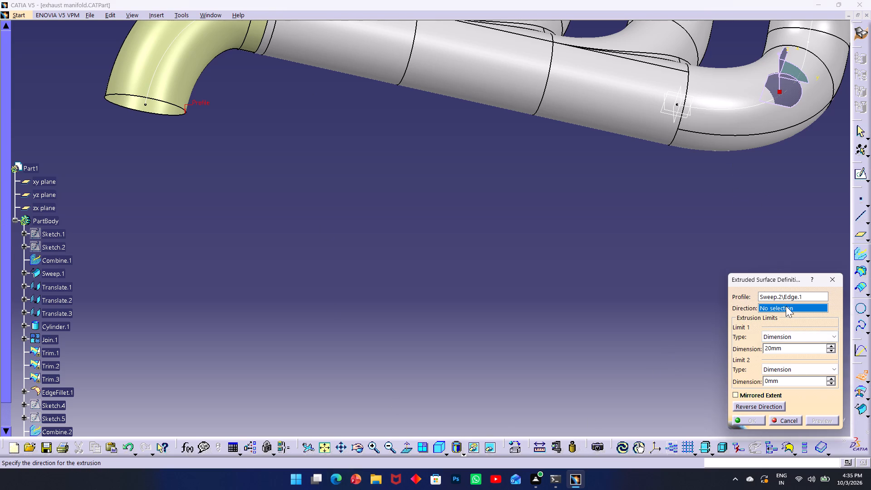
pyautogui.scroll(-2, 799, 341)
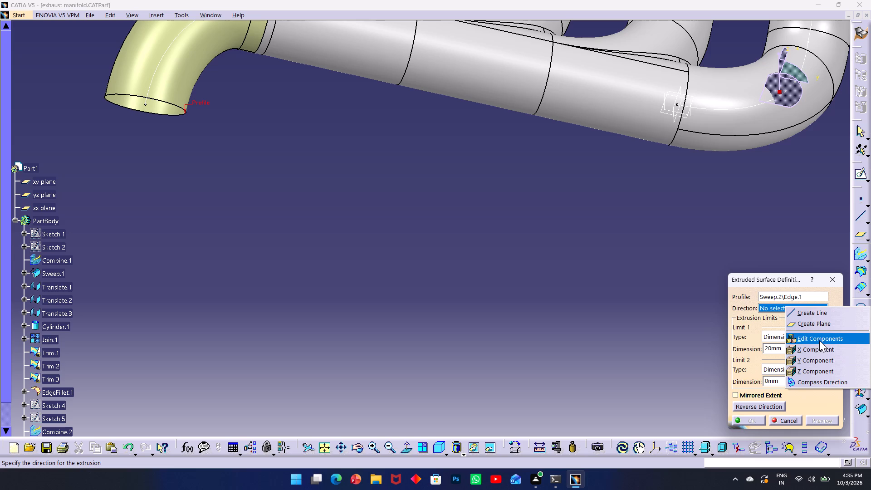
pyautogui.click(817, 374)
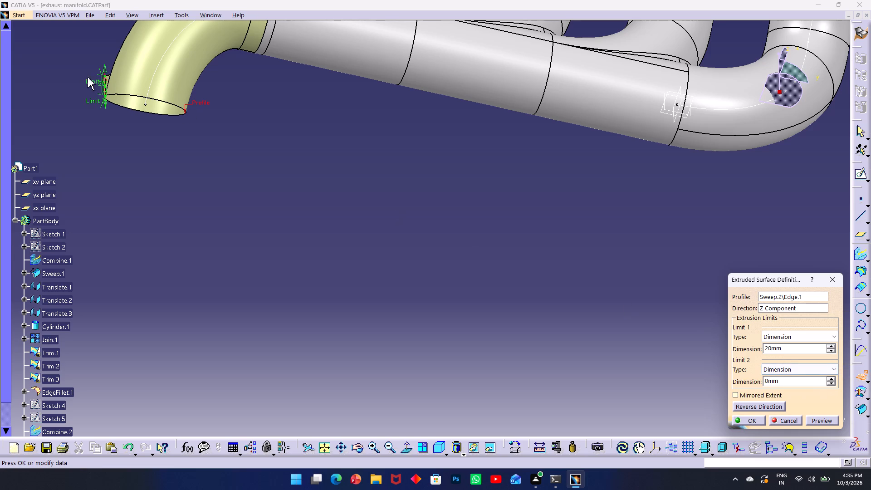
pyautogui.moveTo(103, 103); pyautogui.dragTo(103, 135)
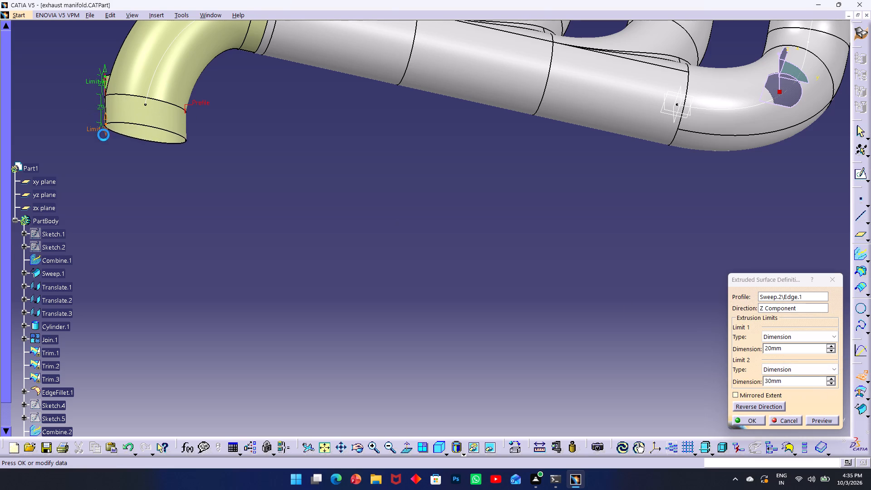
pyautogui.moveTo(103, 135); pyautogui.dragTo(118, 197)
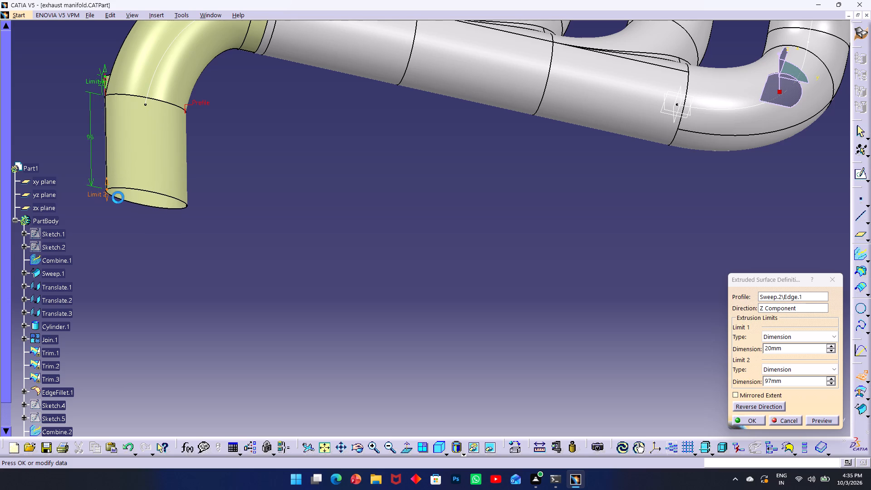
pyautogui.moveTo(118, 197); pyautogui.dragTo(107, 158)
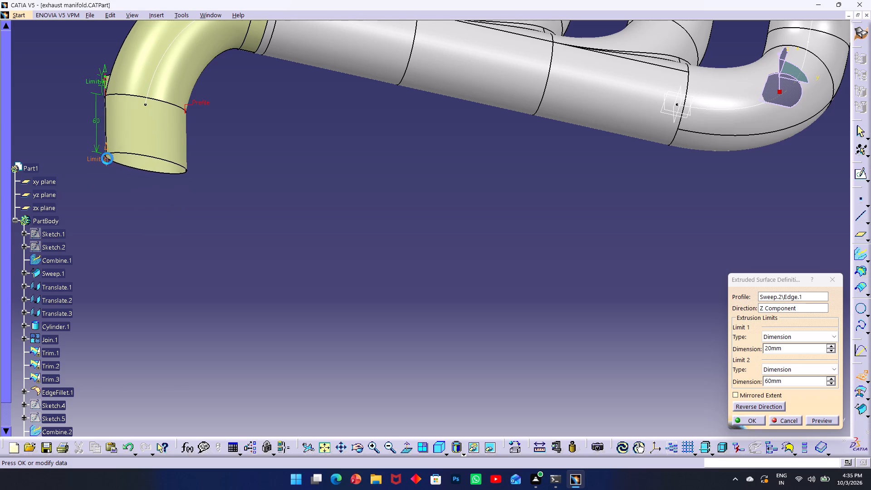
pyautogui.moveTo(107, 158); pyautogui.dragTo(99, 136)
# Set limit 1 of the outlet end extrusion to 0 mm.
pyautogui.moveTo(72, 114); pyautogui.dragTo(113, 112, button='middle')
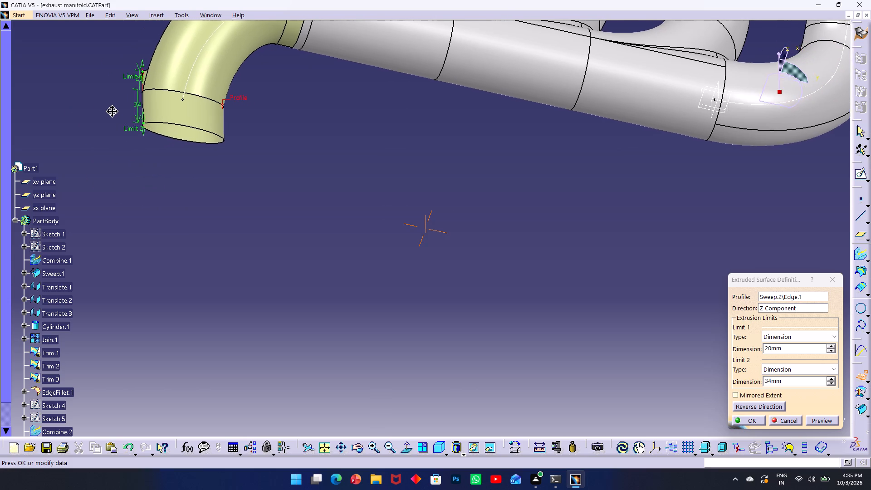
pyautogui.moveTo(113, 112); pyautogui.dragTo(116, 126, button='middle')
pyautogui.moveTo(94, 142); pyautogui.dragTo(206, 121, button='middle')
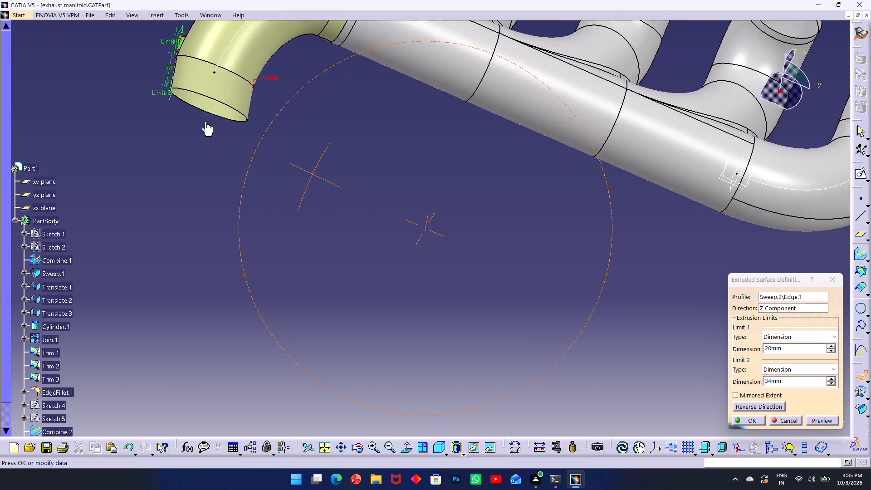
pyautogui.moveTo(206, 121); pyautogui.dragTo(537, 216, button='middle')
pyautogui.scroll(1, 537, 216)
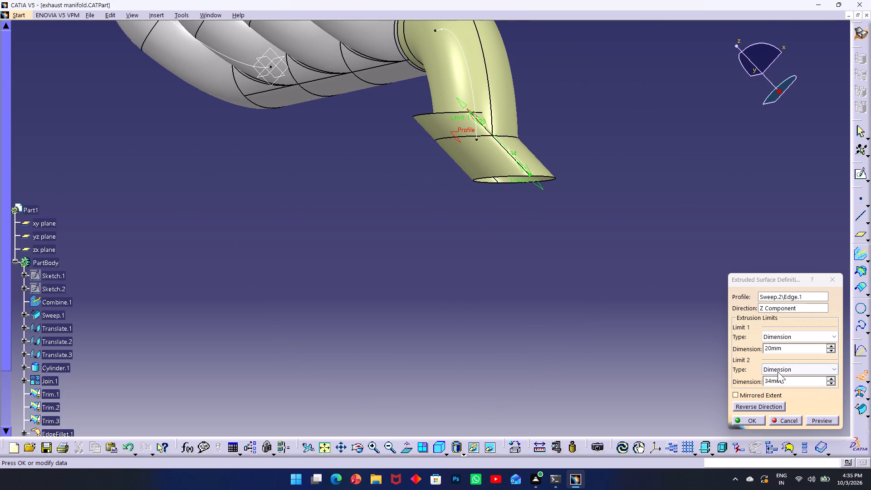
pyautogui.moveTo(795, 353); pyautogui.dragTo(784, 353)
pyautogui.moveTo(786, 351); pyautogui.dragTo(769, 351)
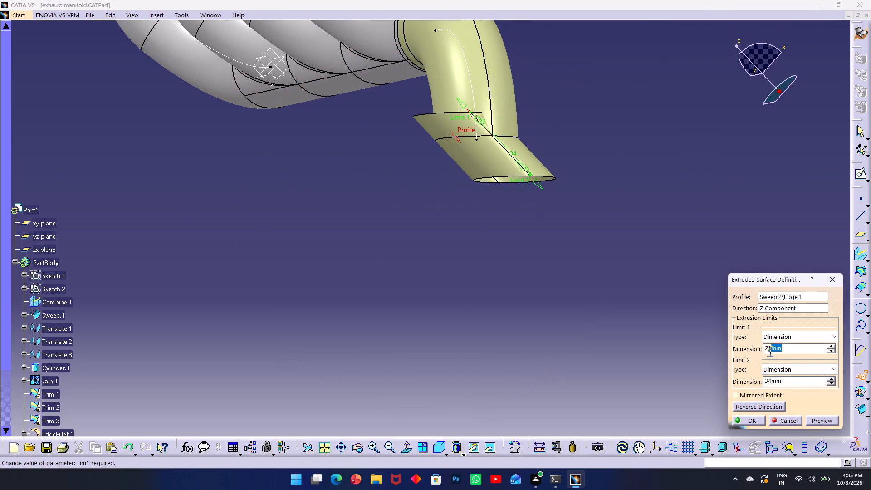
pyautogui.moveTo(769, 351); pyautogui.dragTo(754, 353)
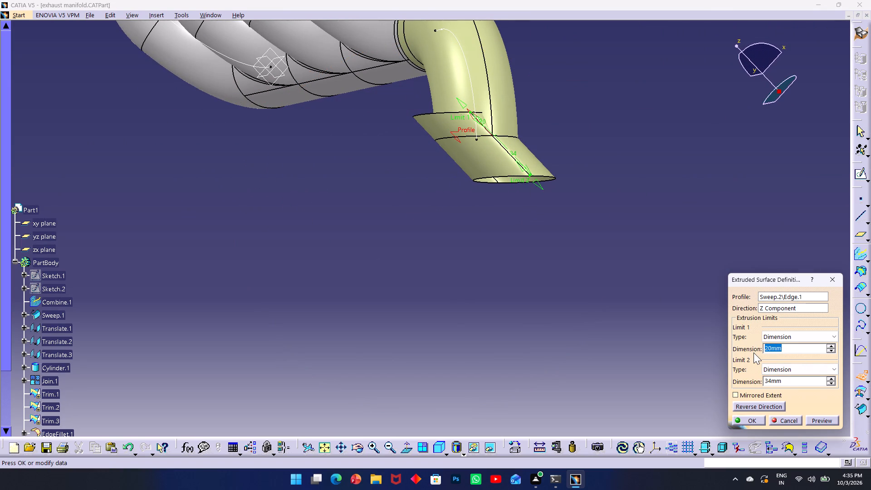
pyautogui.press('0')
pyautogui.click(731, 288)
pyautogui.click(684, 274)
# Set limit 2 of the outlet end extrusion to 20 mm.
pyautogui.moveTo(652, 163); pyautogui.dragTo(637, 154, button='middle')
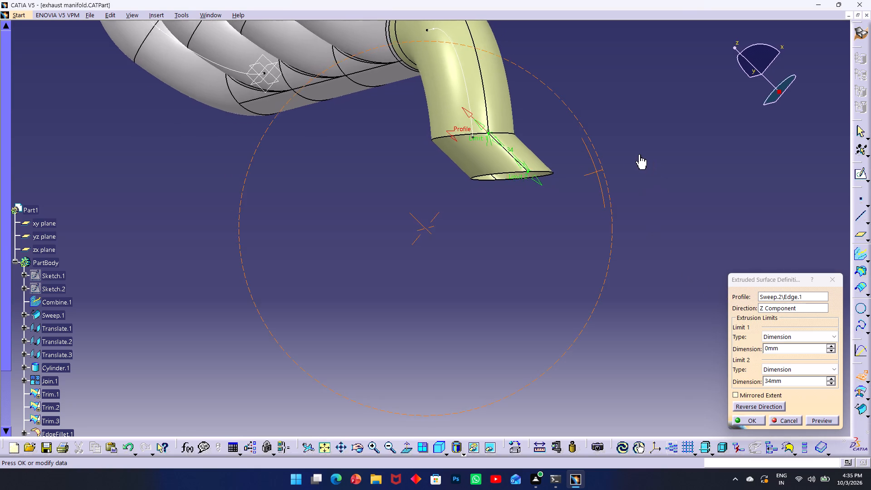
pyautogui.moveTo(637, 154); pyautogui.dragTo(590, 72, button='middle')
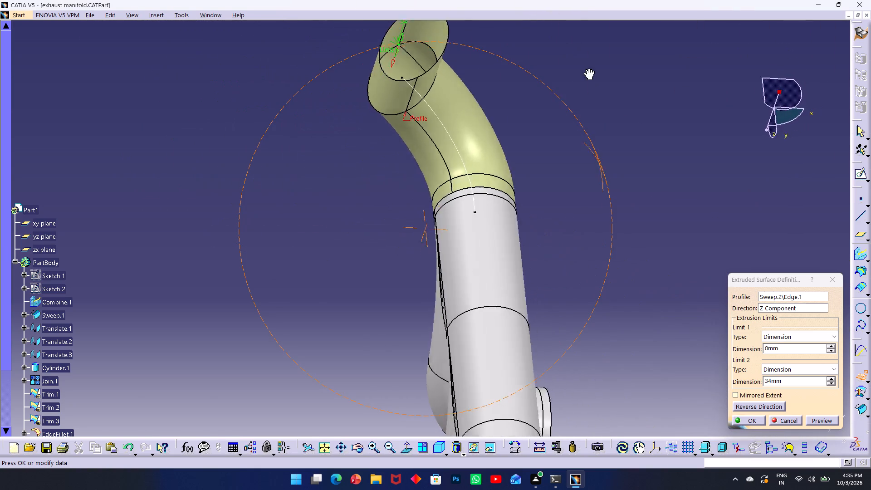
pyautogui.moveTo(590, 72); pyautogui.dragTo(514, 192, button='middle')
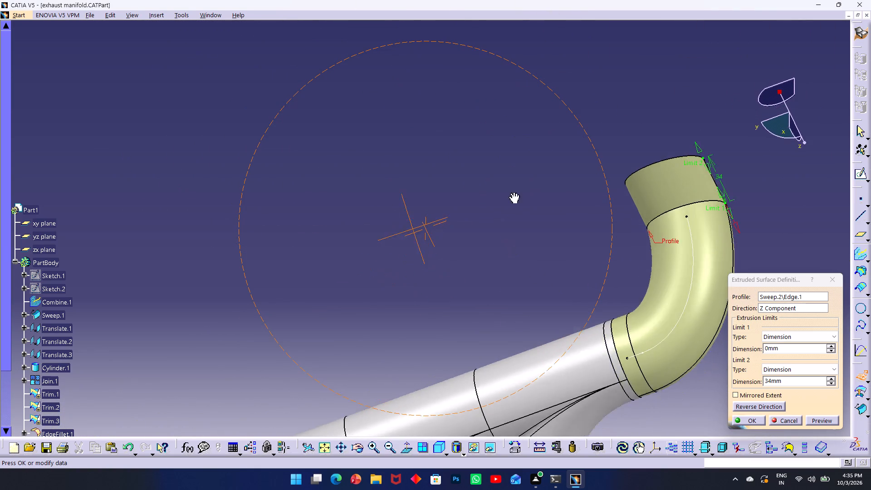
pyautogui.moveTo(514, 192); pyautogui.dragTo(382, 165, button='middle')
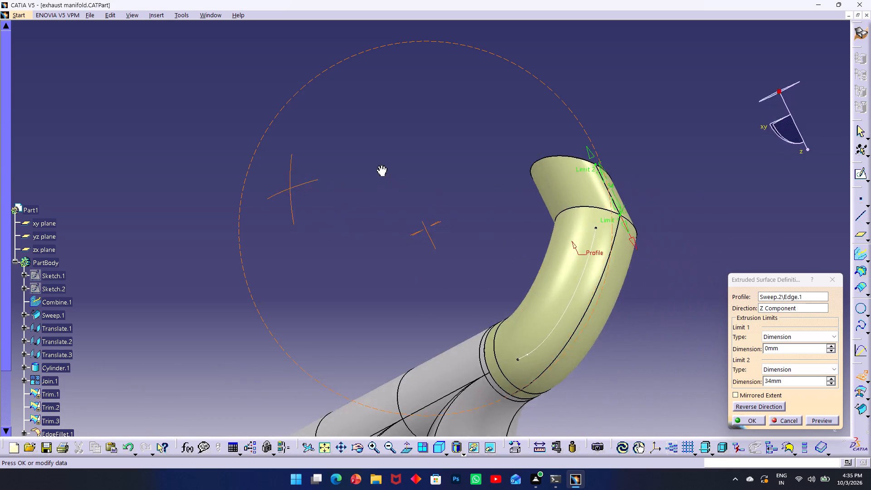
pyautogui.moveTo(382, 165); pyautogui.dragTo(363, 156, button='middle')
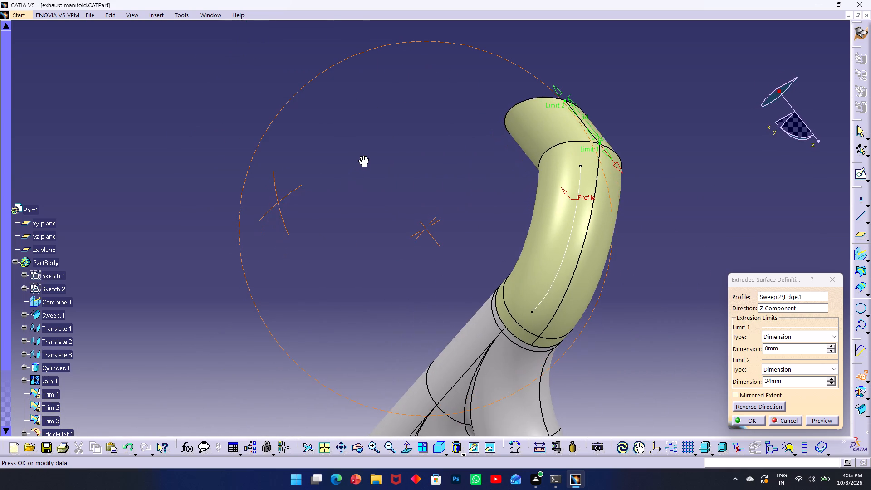
pyautogui.moveTo(363, 156); pyautogui.dragTo(278, 168, button='middle')
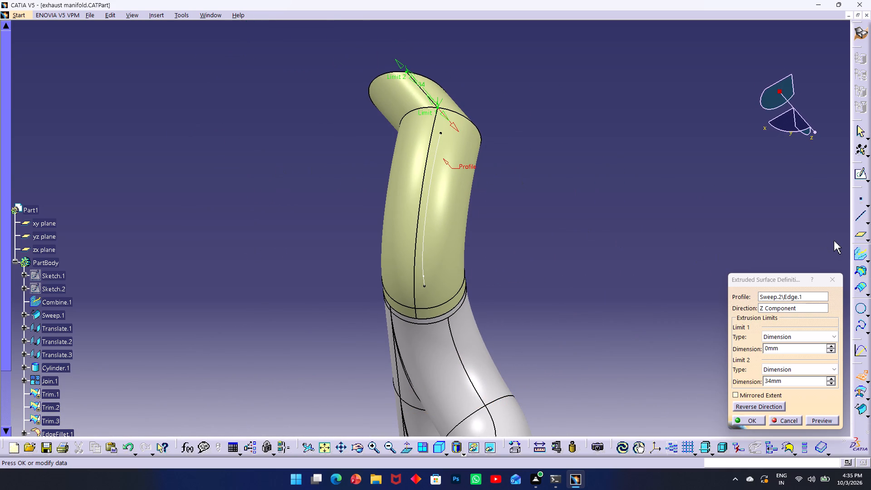
pyautogui.moveTo(795, 381); pyautogui.dragTo(740, 384)
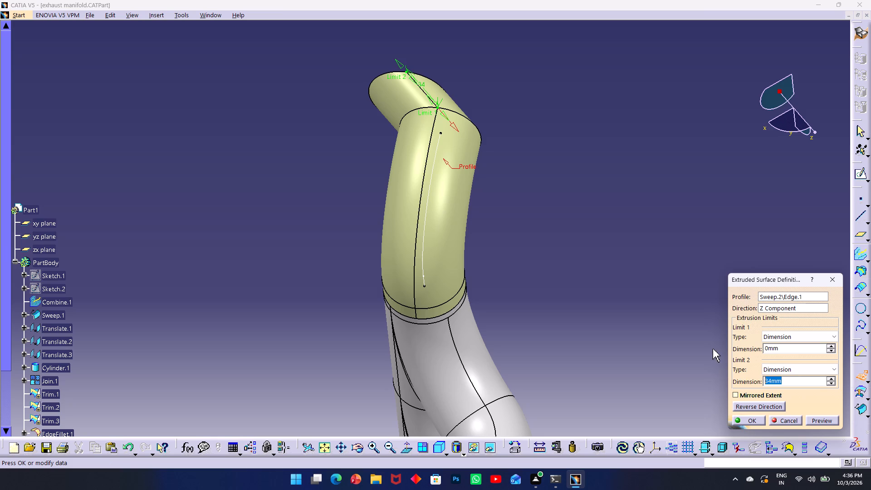
pyautogui.write('220')
pyautogui.press('BackSpace')
pyautogui.press('BackSpace')
pyautogui.press('0')
pyautogui.click(708, 214)
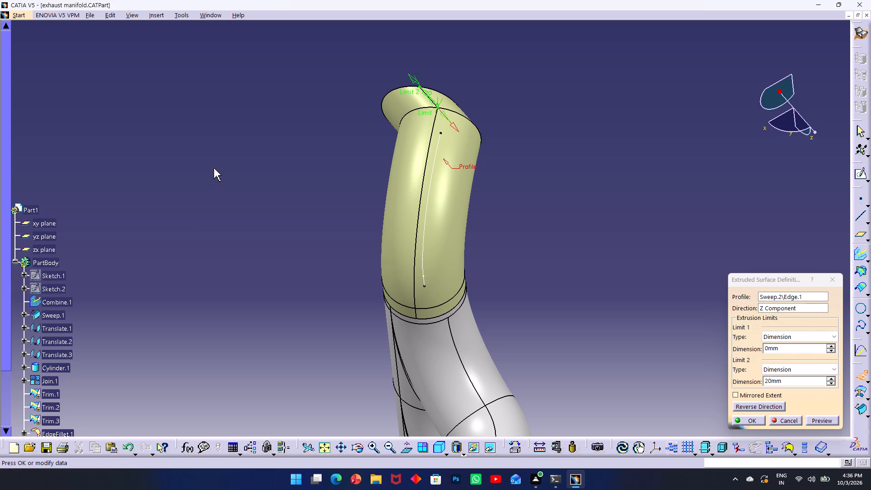
# Inspect the extruded outlet end from several sides against the whole manifold, and preview the extruded surface.
pyautogui.moveTo(210, 152); pyautogui.dragTo(248, 176, button='middle')
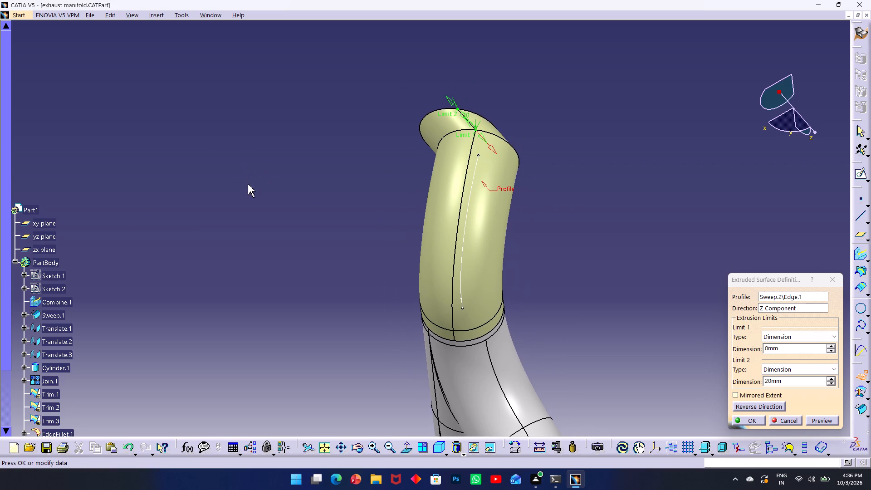
pyautogui.scroll(-1, 357, 201)
pyautogui.scroll(1, 516, 222)
pyautogui.scroll(-1, 503, 222)
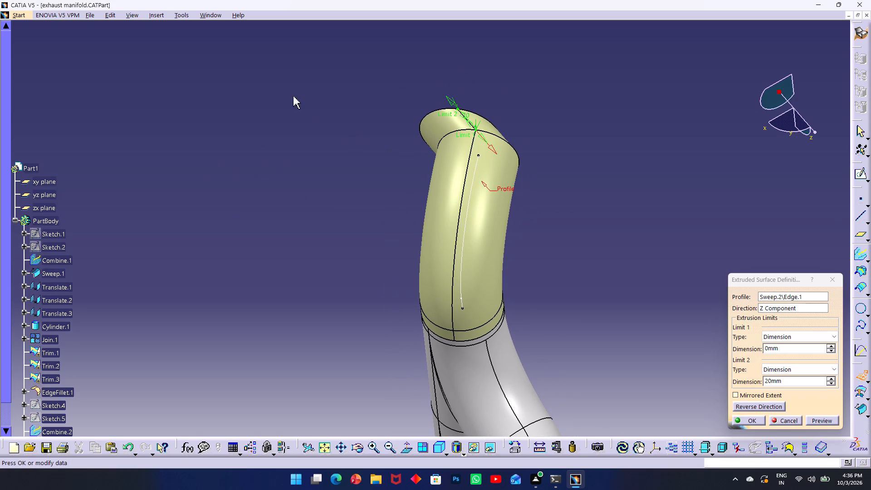
pyautogui.keyDown('ctrl'); pyautogui.moveTo(274, 106); pyautogui.dragTo(414, 155, button='middle'); pyautogui.keyUp('ctrl')
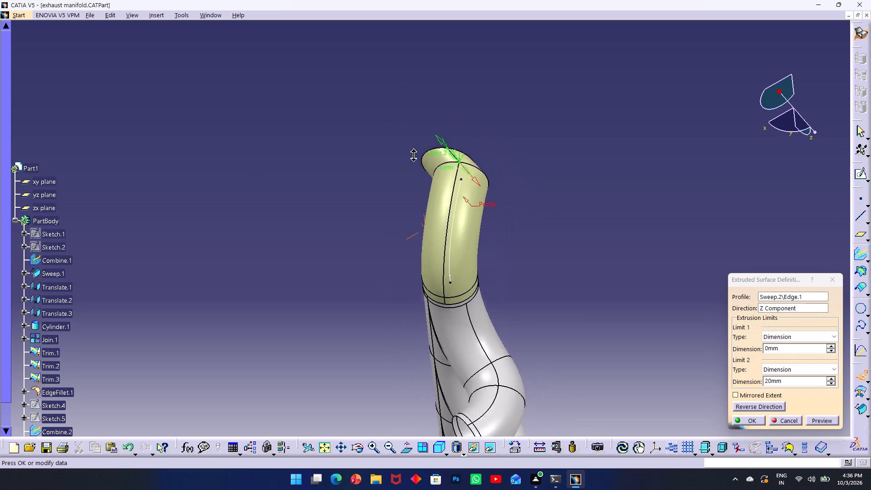
pyautogui.keyDown('ctrl'); pyautogui.moveTo(414, 155); pyautogui.dragTo(436, 216, button='middle'); pyautogui.keyUp('ctrl')
pyautogui.keyDown('ctrl'); pyautogui.moveTo(412, 221); pyautogui.dragTo(514, 146, button='middle'); pyautogui.keyUp('ctrl')
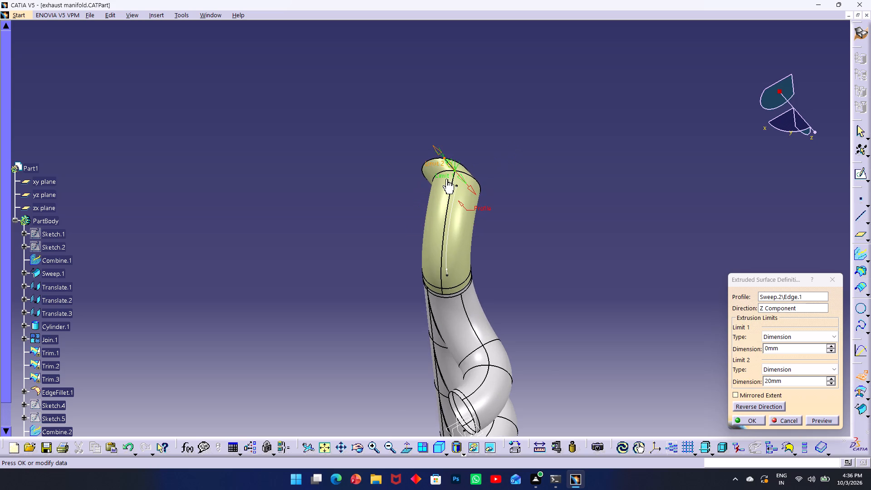
pyautogui.scroll(1, 424, 188)
pyautogui.moveTo(424, 188); pyautogui.dragTo(390, 136, button='middle')
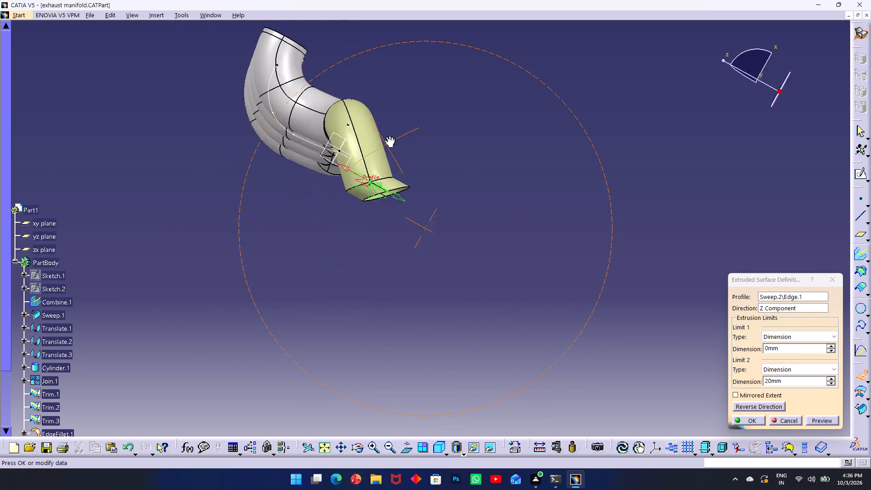
pyautogui.moveTo(390, 136); pyautogui.dragTo(604, 196, button='middle')
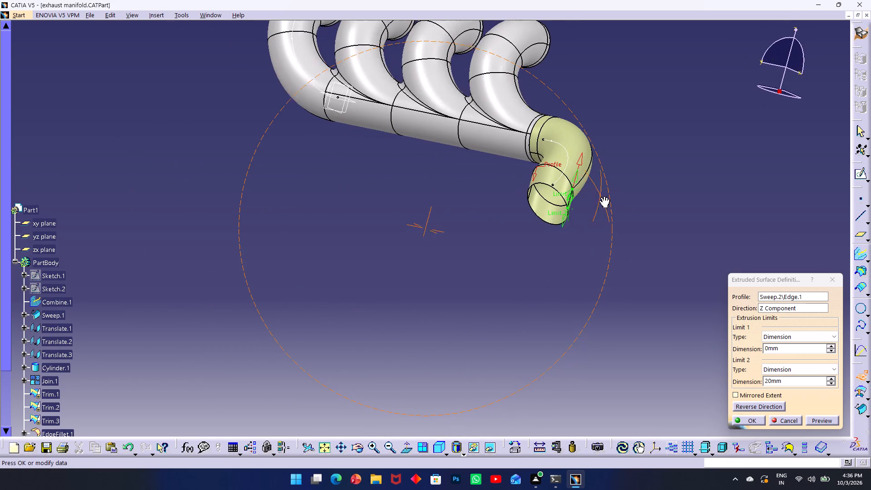
pyautogui.moveTo(604, 196); pyautogui.dragTo(605, 196, button='middle')
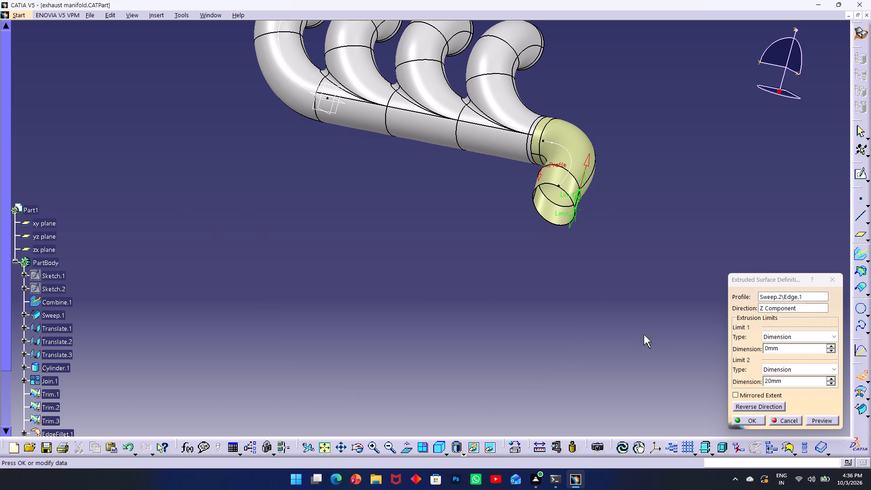
pyautogui.click(814, 421)
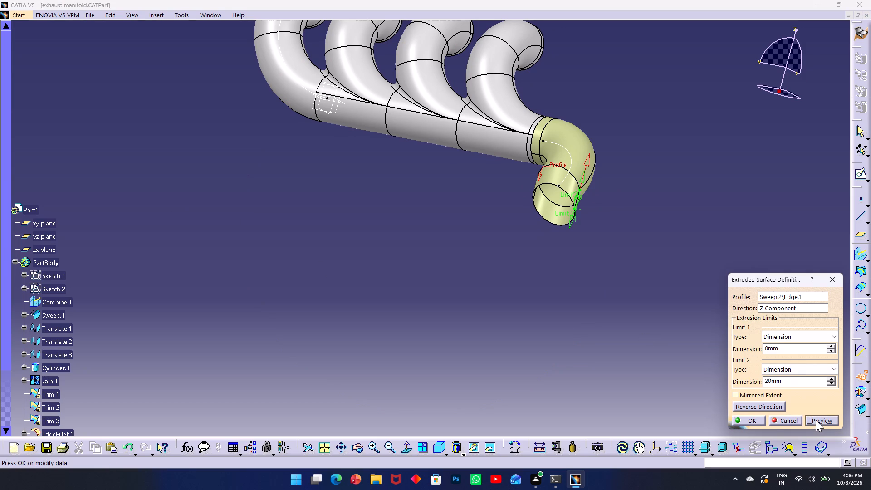
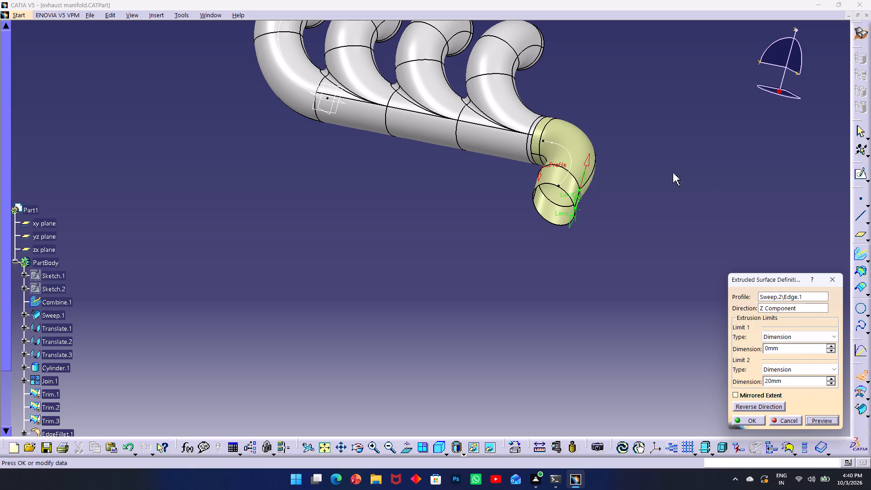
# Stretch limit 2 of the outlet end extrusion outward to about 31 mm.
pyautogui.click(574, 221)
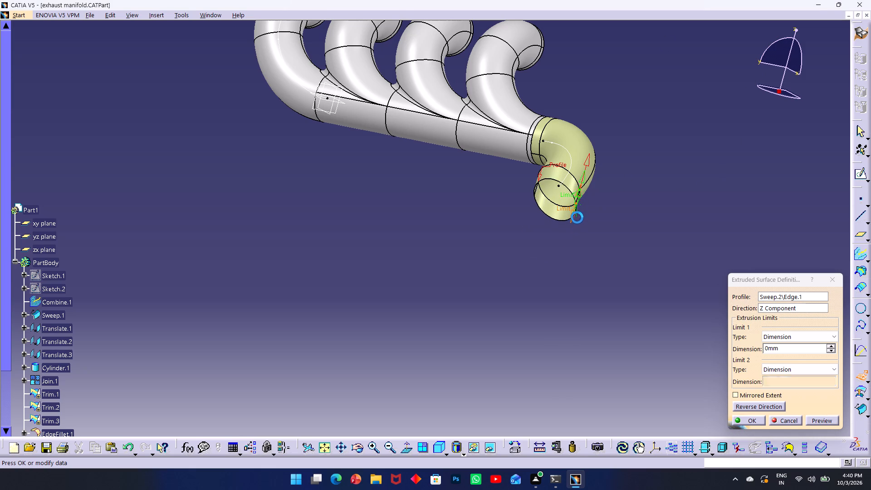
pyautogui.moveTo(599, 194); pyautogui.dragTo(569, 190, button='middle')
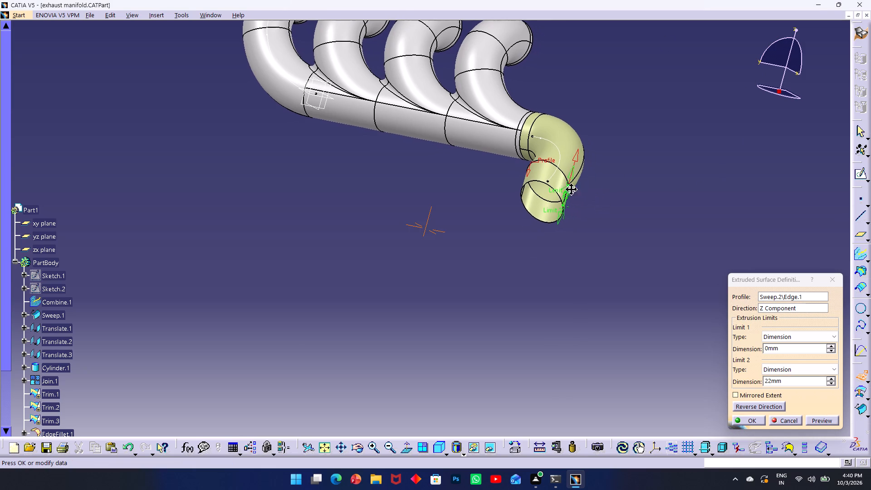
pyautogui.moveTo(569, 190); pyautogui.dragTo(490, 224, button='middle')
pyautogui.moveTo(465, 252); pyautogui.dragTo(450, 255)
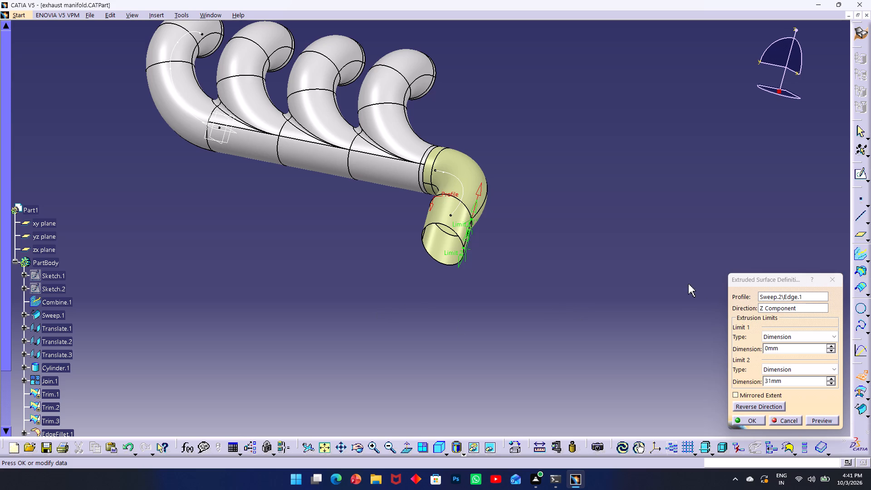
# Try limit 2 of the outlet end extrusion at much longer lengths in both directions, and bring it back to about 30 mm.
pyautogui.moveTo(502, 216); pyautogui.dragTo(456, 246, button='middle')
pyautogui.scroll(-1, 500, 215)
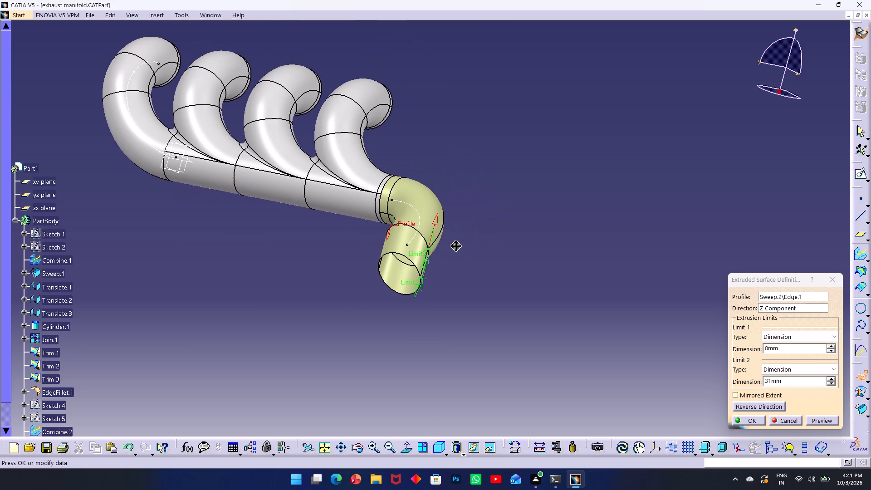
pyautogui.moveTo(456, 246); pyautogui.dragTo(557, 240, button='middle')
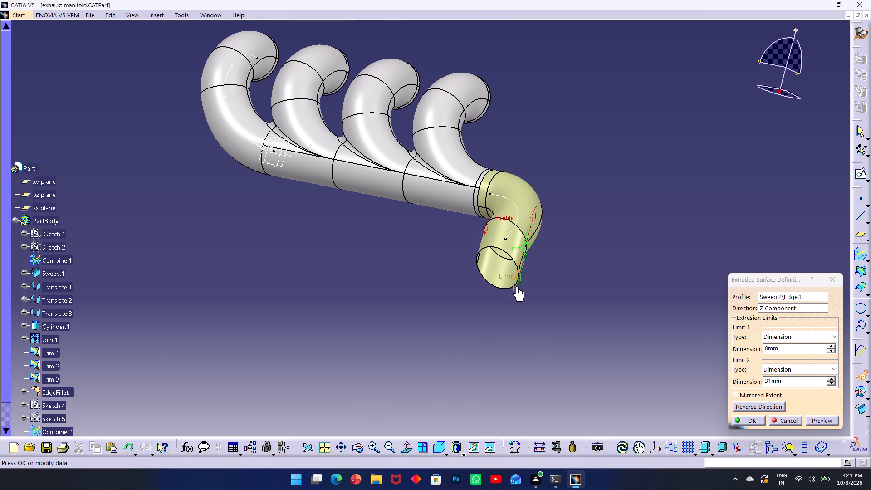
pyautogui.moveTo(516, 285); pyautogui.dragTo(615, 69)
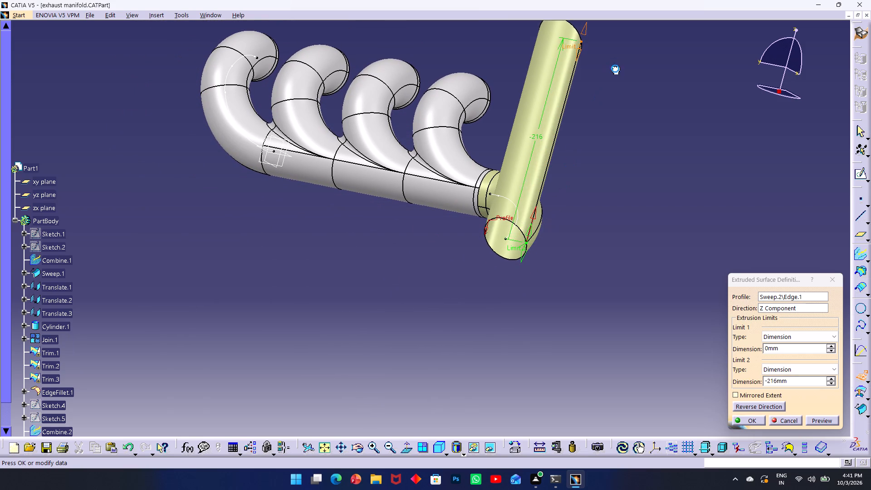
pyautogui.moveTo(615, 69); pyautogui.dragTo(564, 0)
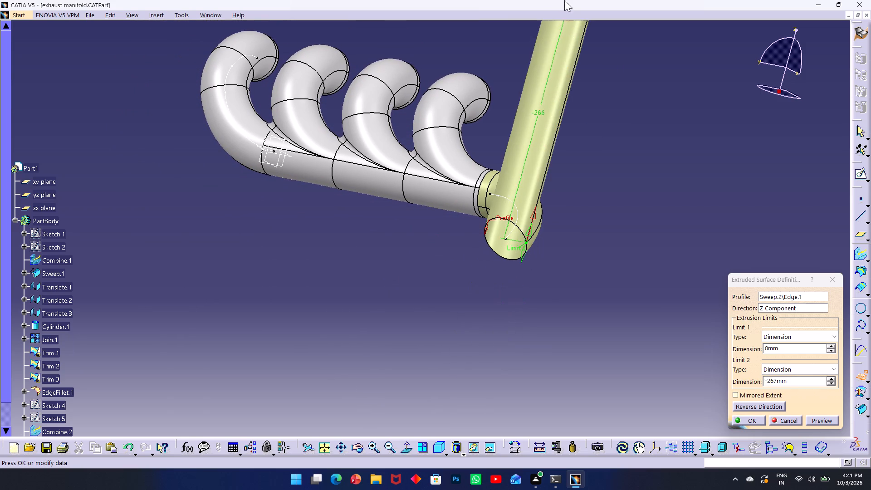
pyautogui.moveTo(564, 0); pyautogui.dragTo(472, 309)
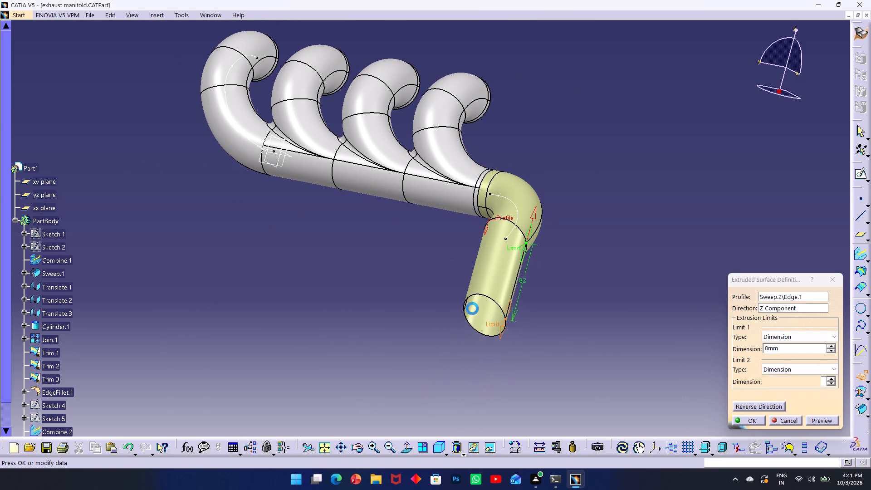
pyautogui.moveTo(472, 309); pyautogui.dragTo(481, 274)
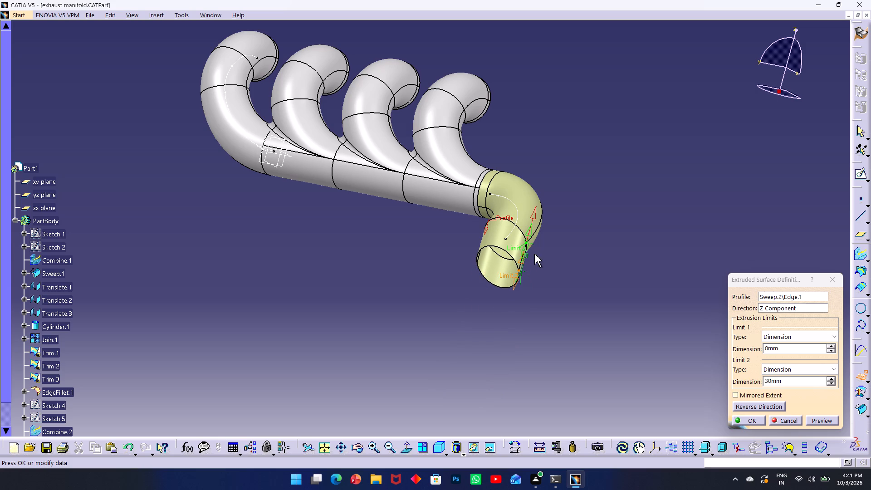
# Shorten limit 2 of the outlet end extrusion to about 25 mm.
pyautogui.moveTo(538, 241); pyautogui.dragTo(478, 224, button='middle')
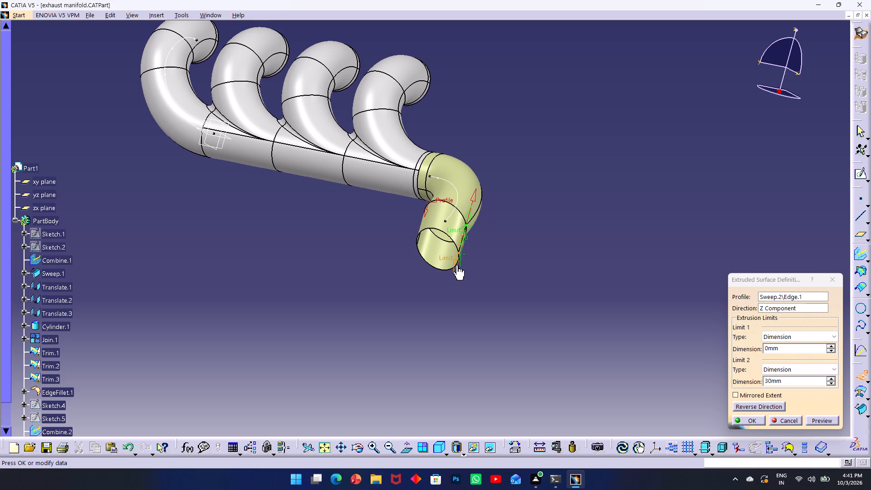
pyautogui.moveTo(457, 265); pyautogui.dragTo(455, 250)
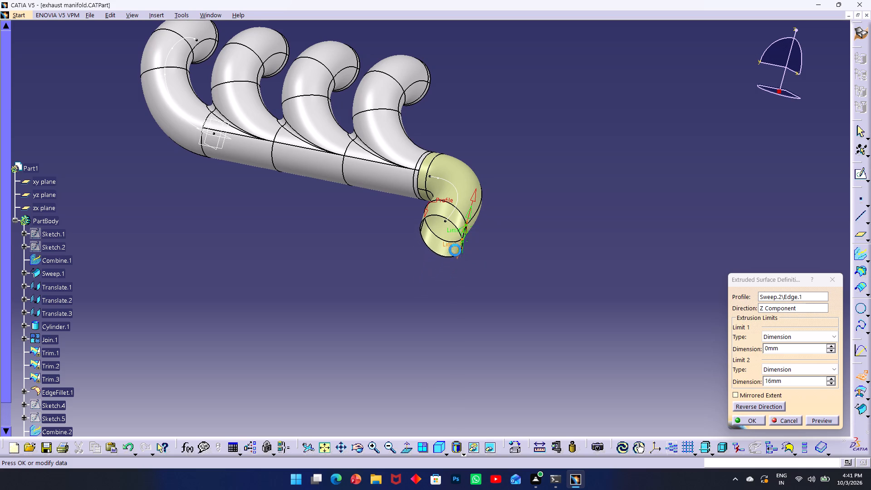
pyautogui.moveTo(455, 250); pyautogui.dragTo(449, 253)
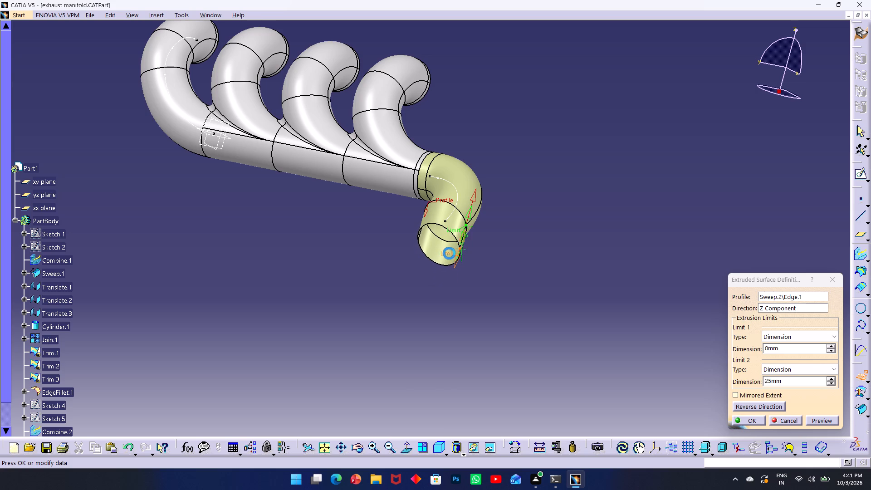
pyautogui.moveTo(449, 253); pyautogui.dragTo(449, 259)
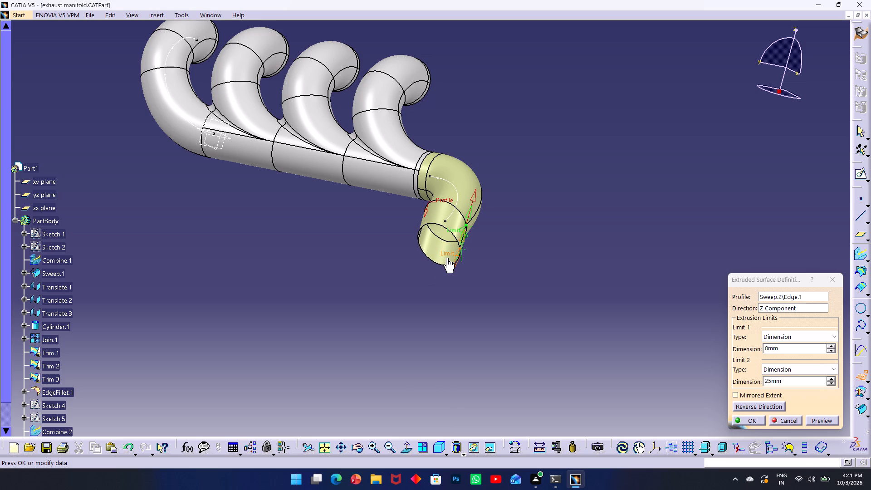
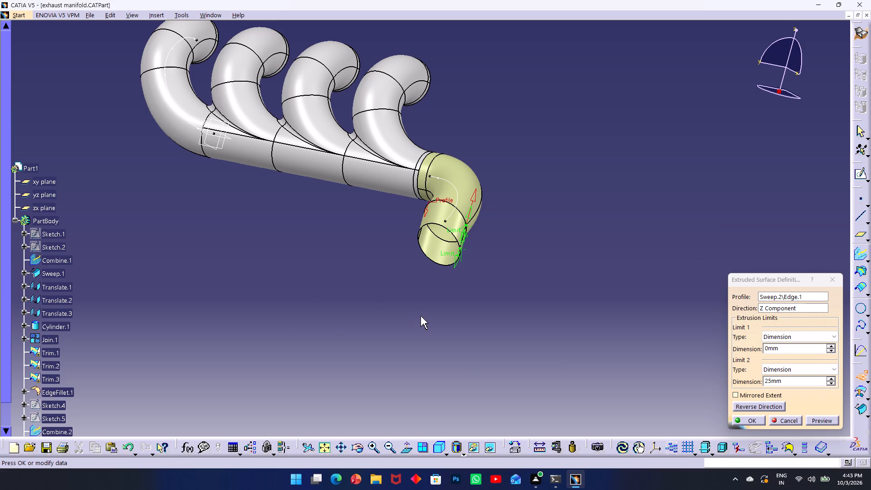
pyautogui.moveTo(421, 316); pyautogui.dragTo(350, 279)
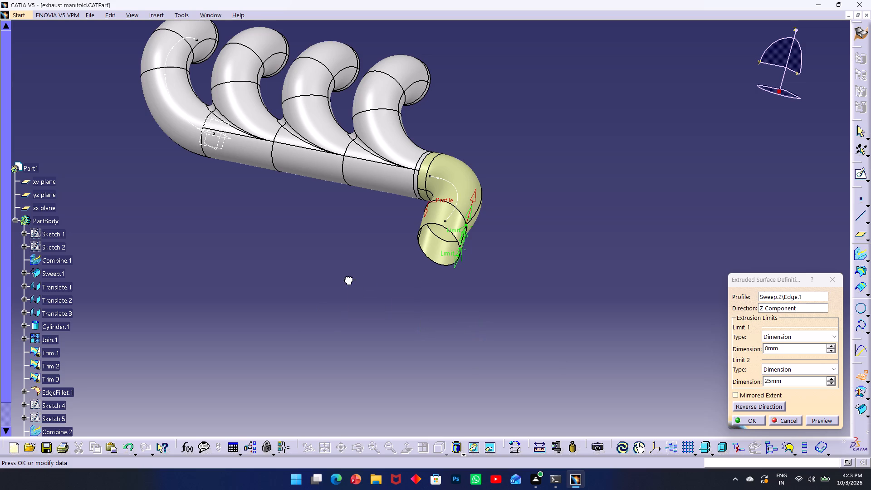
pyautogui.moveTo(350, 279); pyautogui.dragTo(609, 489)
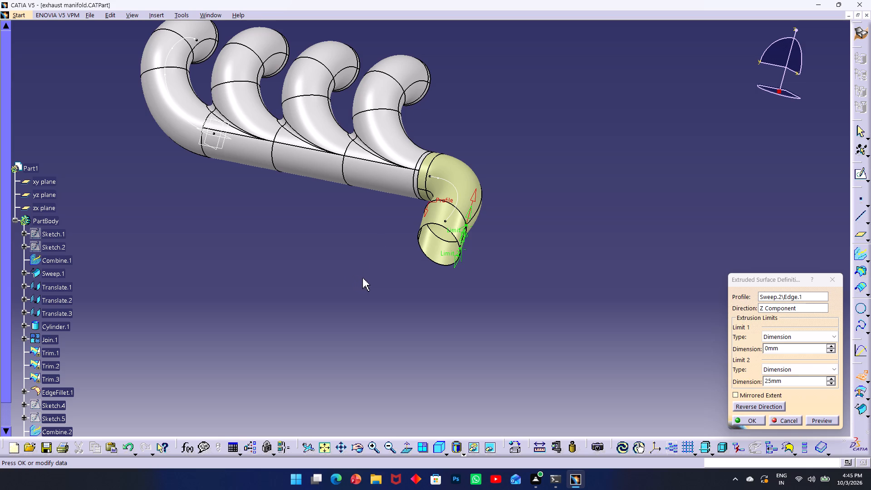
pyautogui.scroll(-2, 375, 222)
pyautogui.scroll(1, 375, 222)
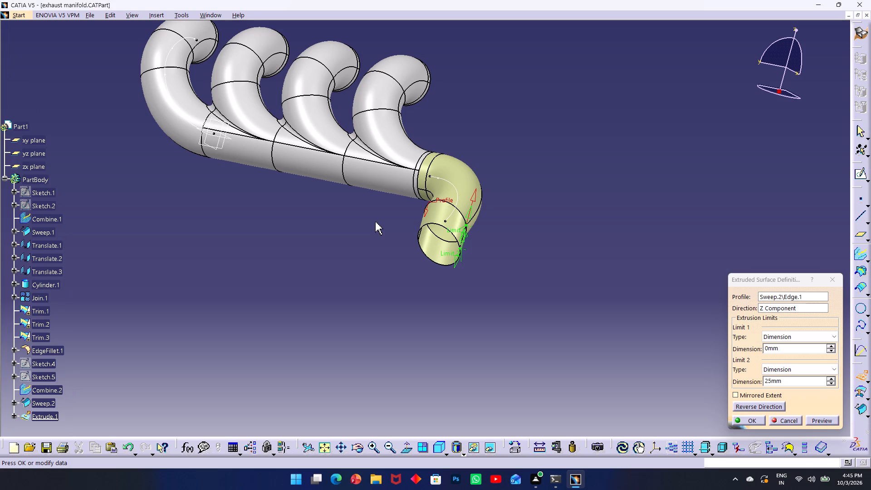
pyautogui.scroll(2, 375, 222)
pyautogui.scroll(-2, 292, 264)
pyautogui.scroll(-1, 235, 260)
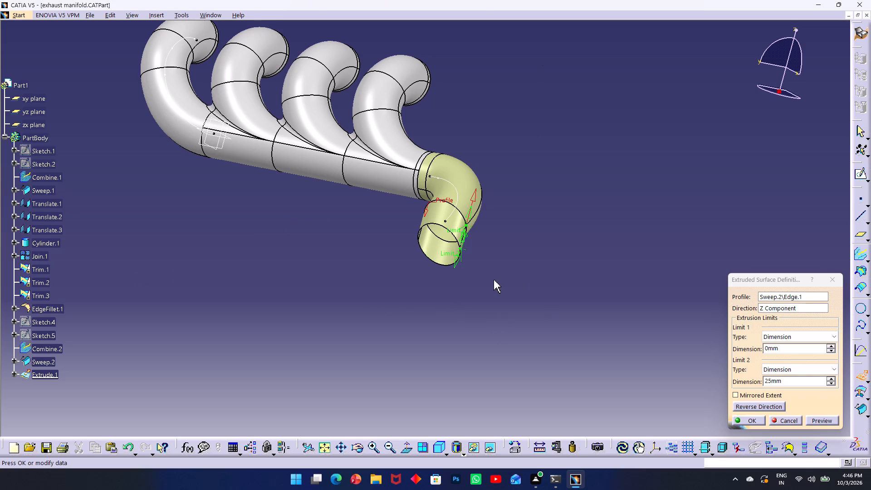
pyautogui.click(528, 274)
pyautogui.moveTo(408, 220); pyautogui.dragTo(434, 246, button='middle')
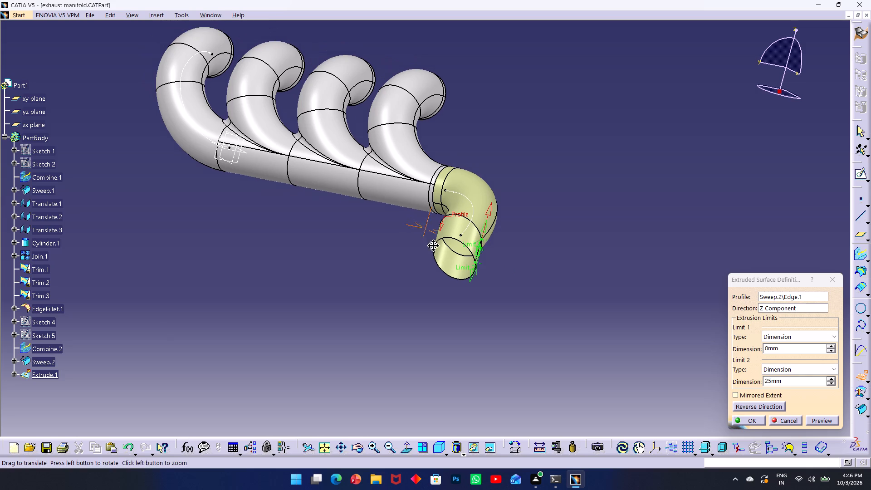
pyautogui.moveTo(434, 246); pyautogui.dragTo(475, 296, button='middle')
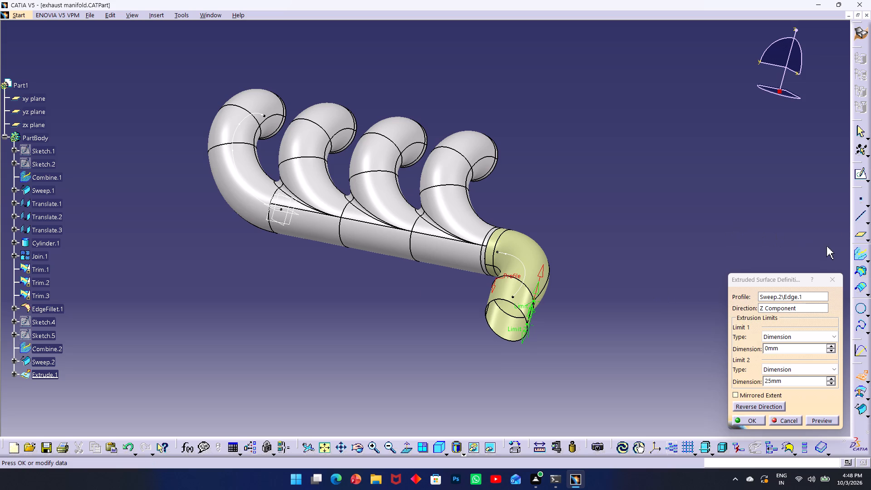
# Cancel the pending extruded surface at the end of the curved outlet.
pyautogui.click(834, 274)
pyautogui.click(672, 184)
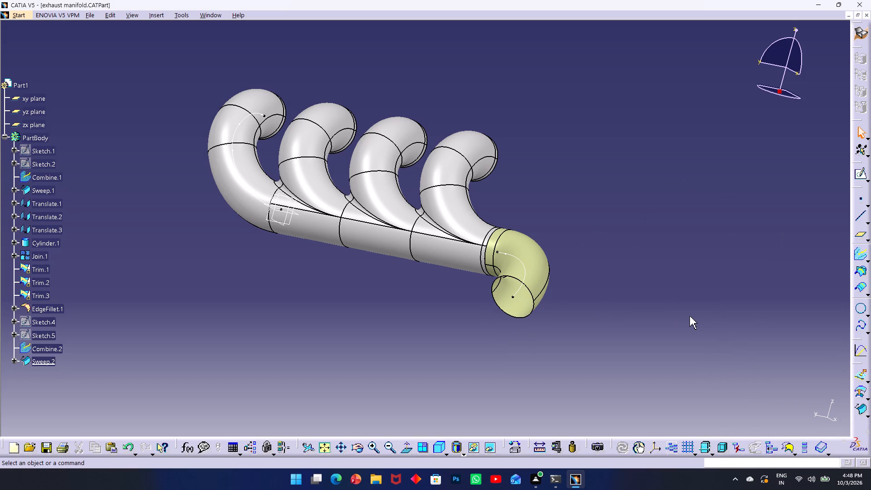
pyautogui.click(518, 364)
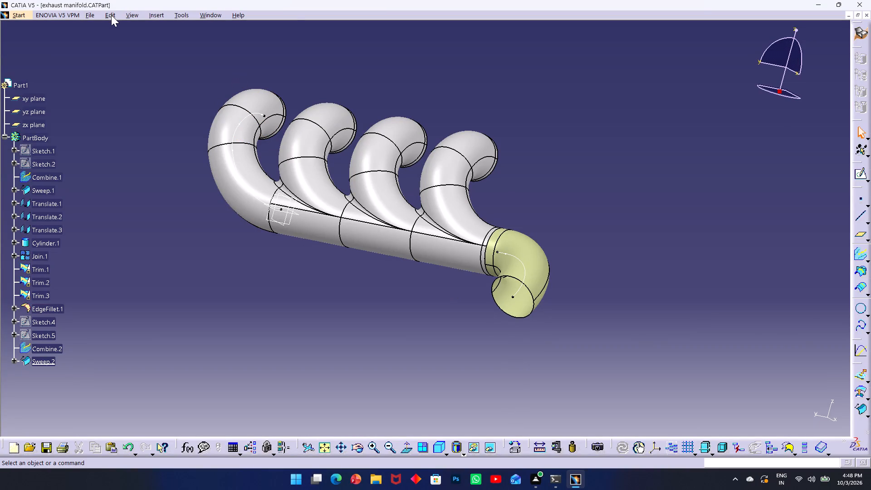
# Start a new extruded surface with the open end edge of the curved outlet sweep as its profile.
pyautogui.click(146, 15)
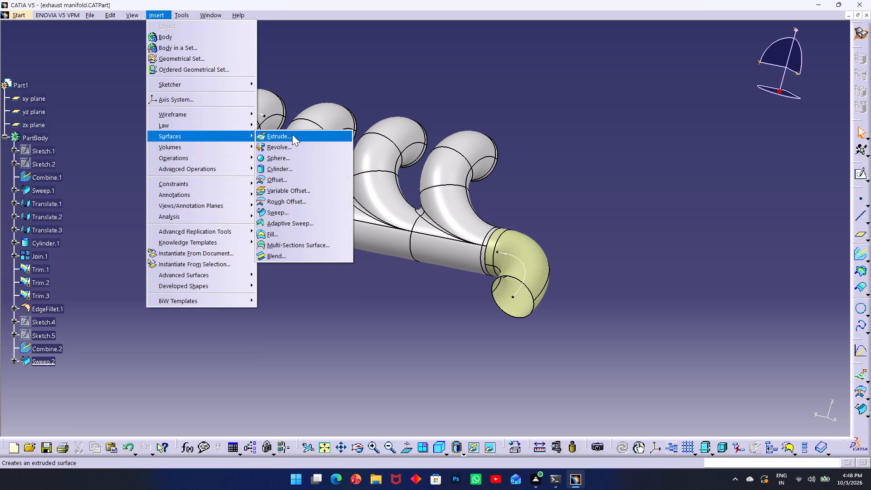
pyautogui.click(292, 134)
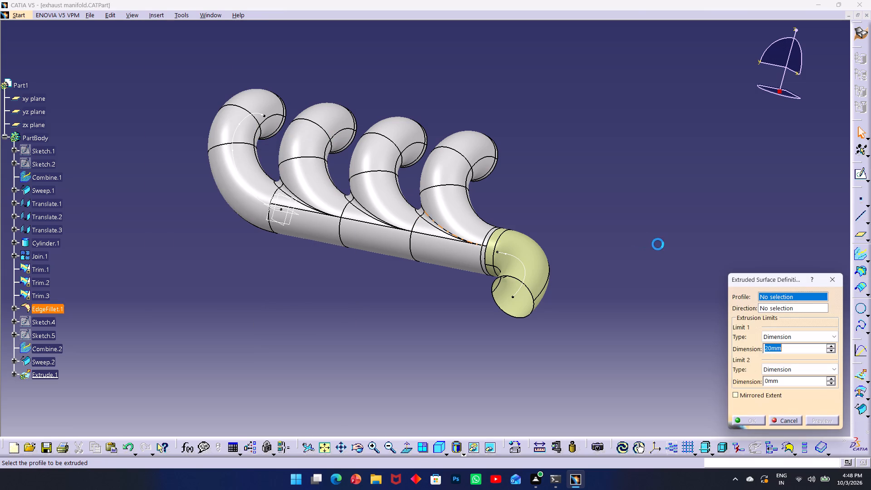
pyautogui.scroll(-3, 521, 311)
pyautogui.scroll(1, 519, 309)
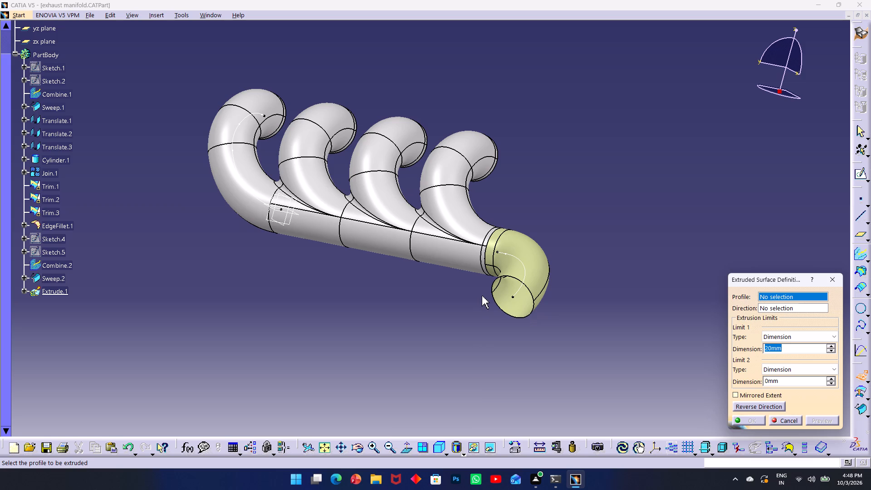
pyautogui.keyDown('ctrl'); pyautogui.moveTo(516, 314); pyautogui.dragTo(539, 252, button='middle'); pyautogui.keyUp('ctrl')
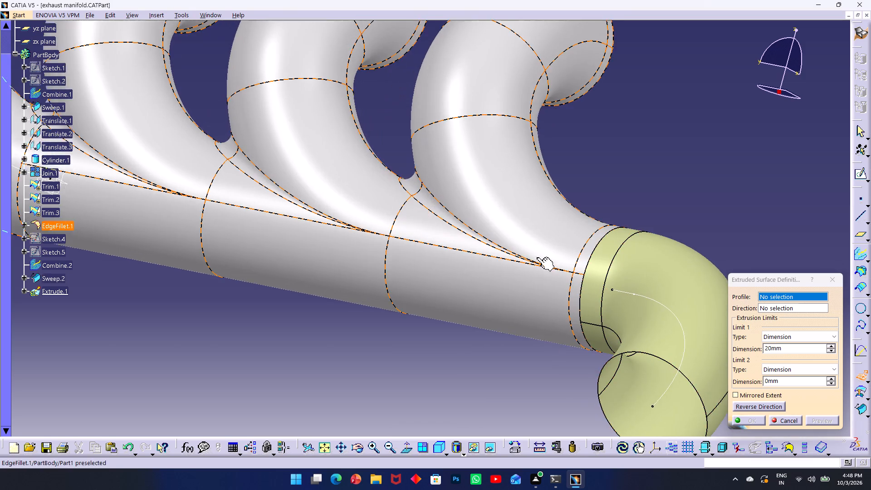
pyautogui.scroll(1, 533, 278)
pyautogui.moveTo(533, 274); pyautogui.dragTo(453, 113, button='middle')
pyautogui.keyDown('ctrl'); pyautogui.moveTo(523, 195); pyautogui.dragTo(548, 122, button='middle'); pyautogui.keyUp('ctrl')
pyautogui.moveTo(601, 157); pyautogui.dragTo(388, 190, button='middle')
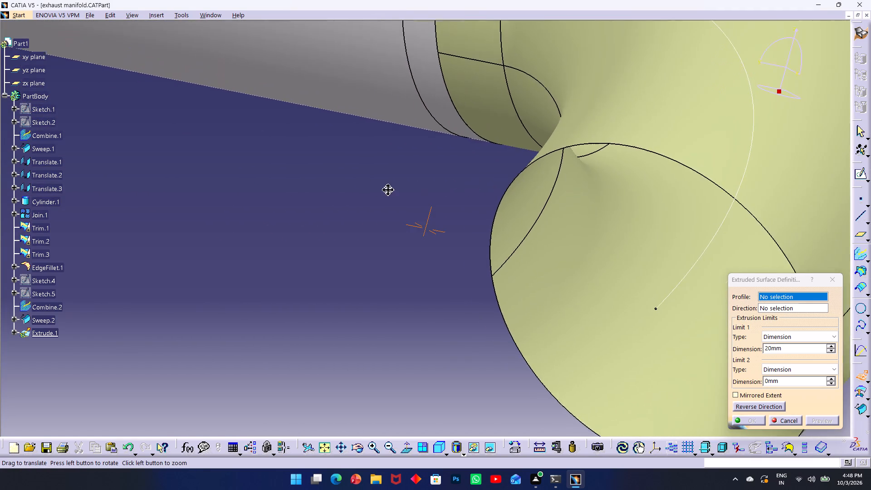
pyautogui.moveTo(388, 190); pyautogui.dragTo(277, 112, button='middle')
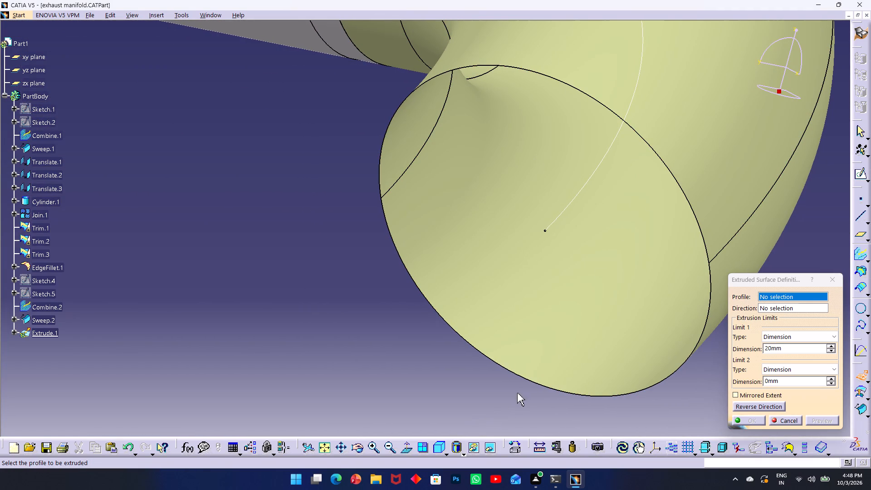
pyautogui.click(533, 381)
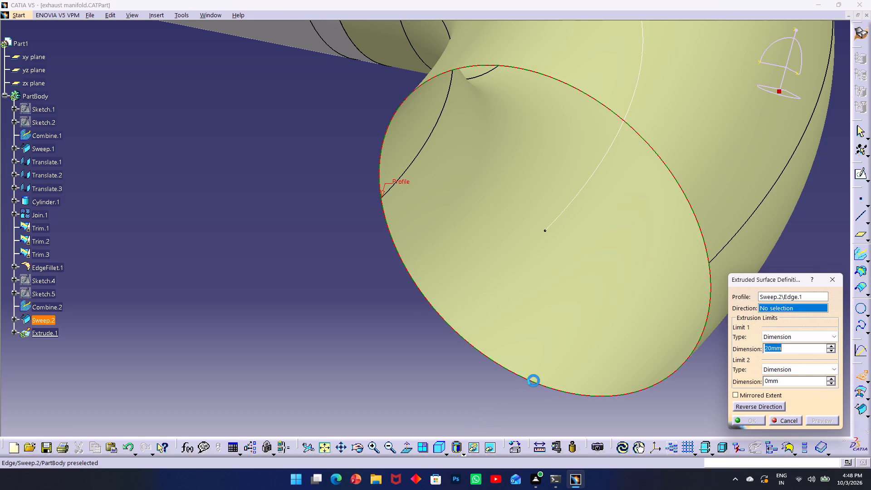
# Start creating a line for the extrusion direction, picking the outlet's centre curve Combine.2 as its reference.
pyautogui.rightClick(766, 309)
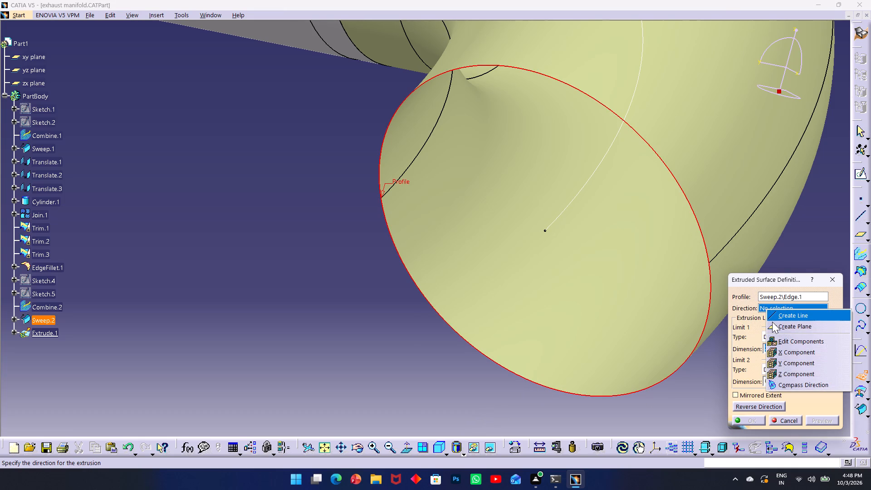
pyautogui.click(773, 318)
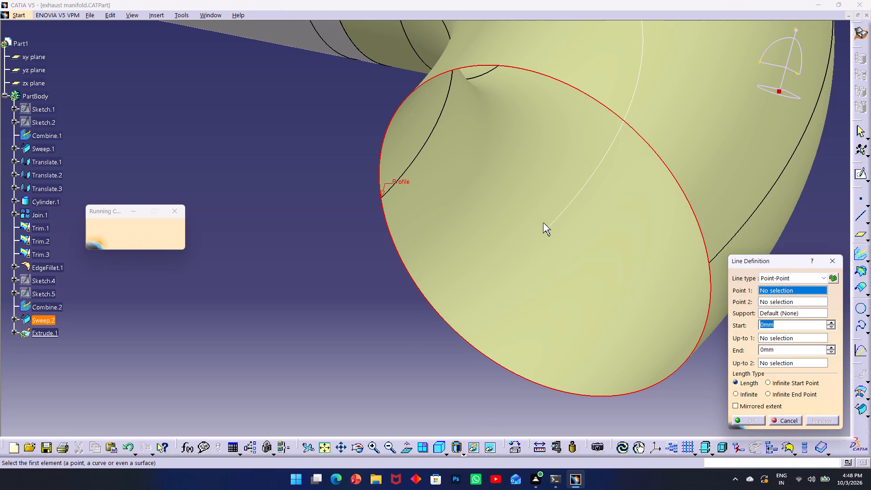
pyautogui.click(548, 230)
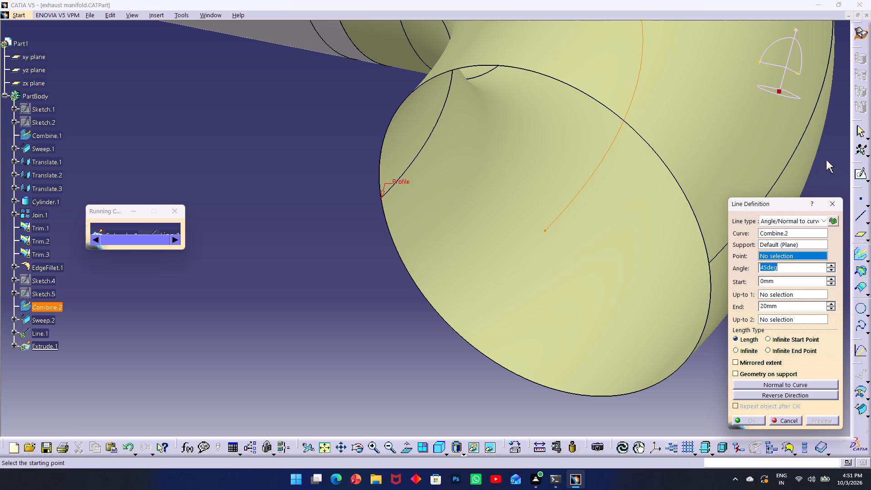
pyautogui.click(815, 145)
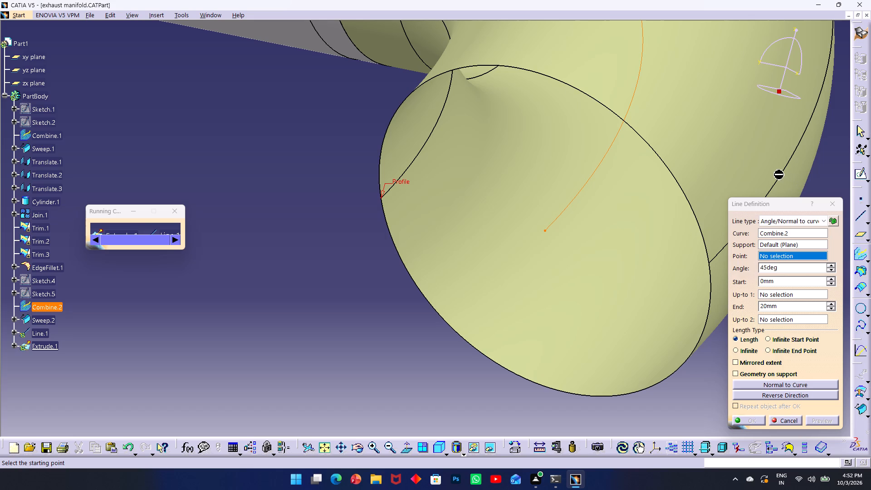
pyautogui.click(822, 171)
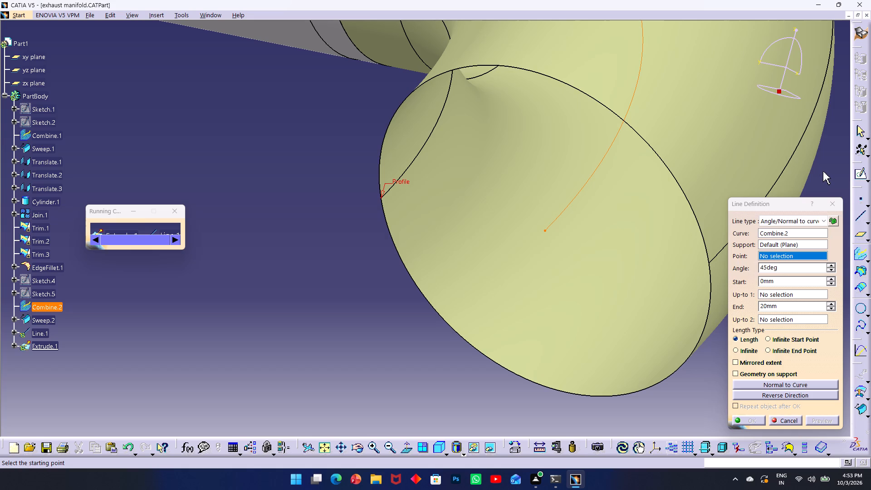
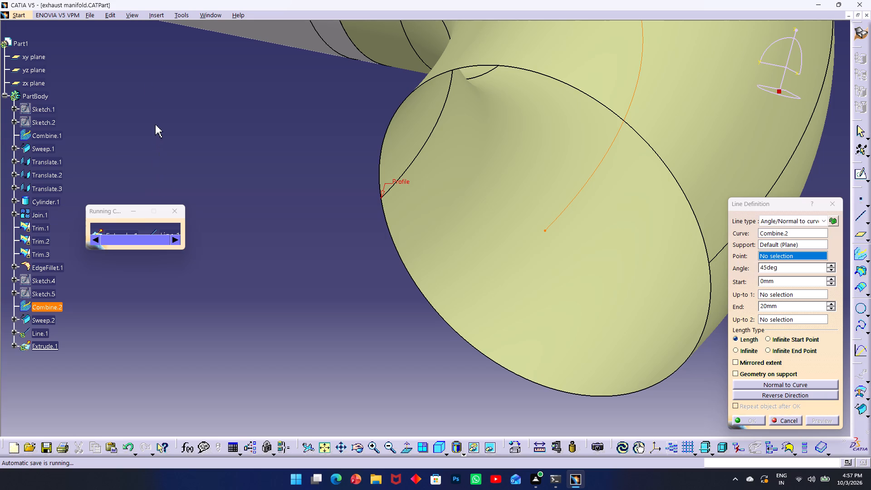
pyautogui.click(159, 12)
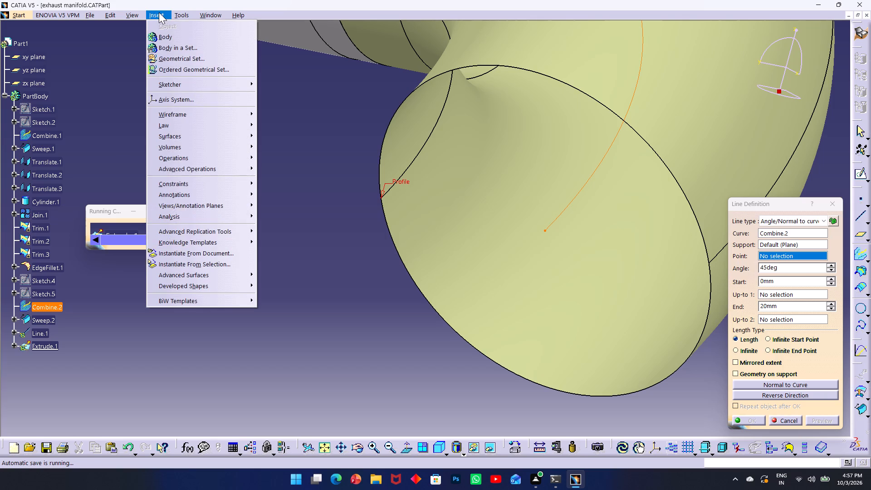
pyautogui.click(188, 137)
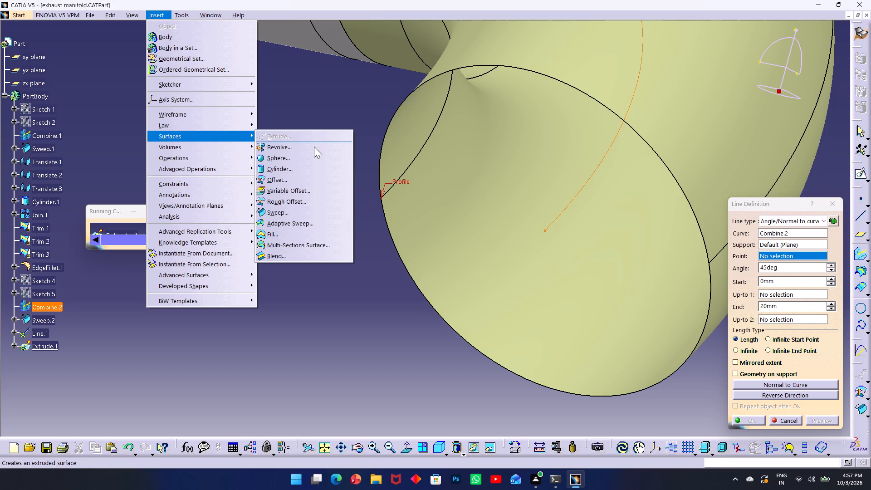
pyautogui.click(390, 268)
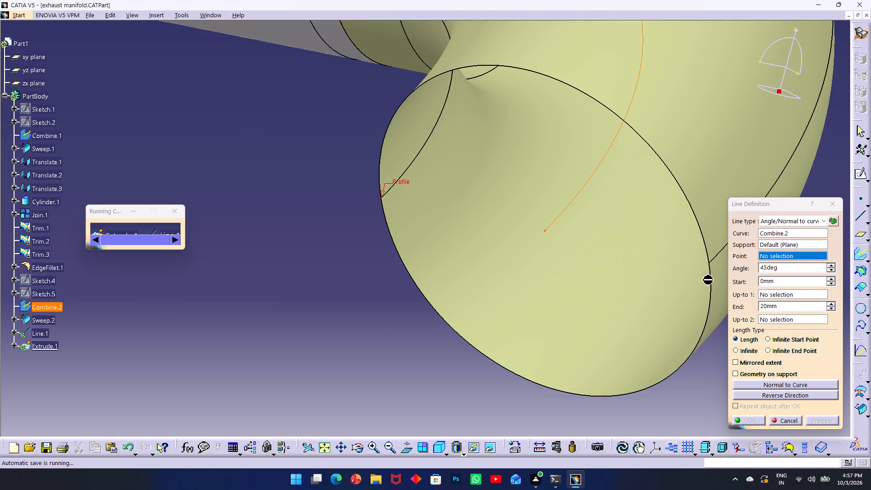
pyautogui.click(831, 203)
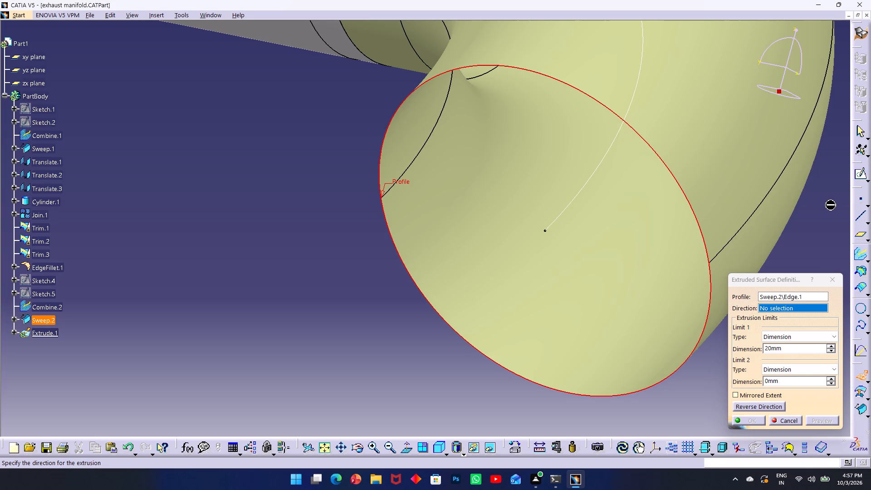
# Enable mirrored extent and set Limit 1 to 0 mm for the surface extrusion of the Sweep.2 end edge.
pyautogui.rightClick(784, 309)
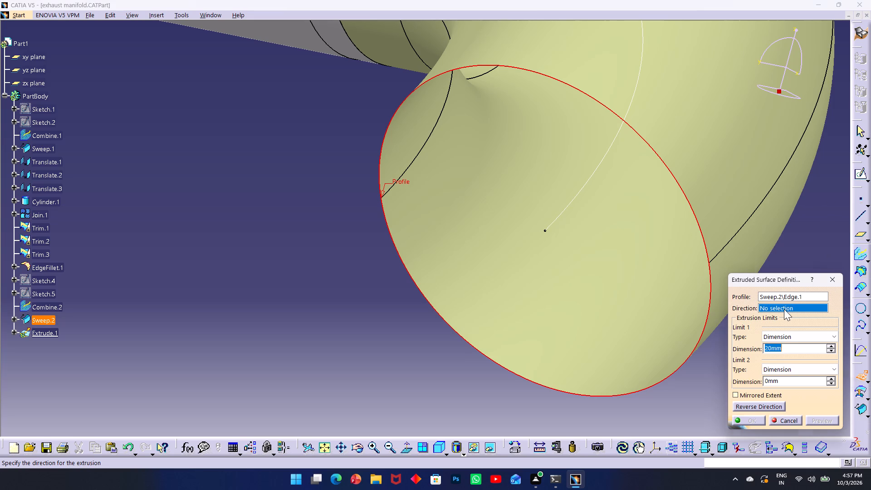
pyautogui.click(784, 309)
pyautogui.click(763, 403)
pyautogui.click(746, 397)
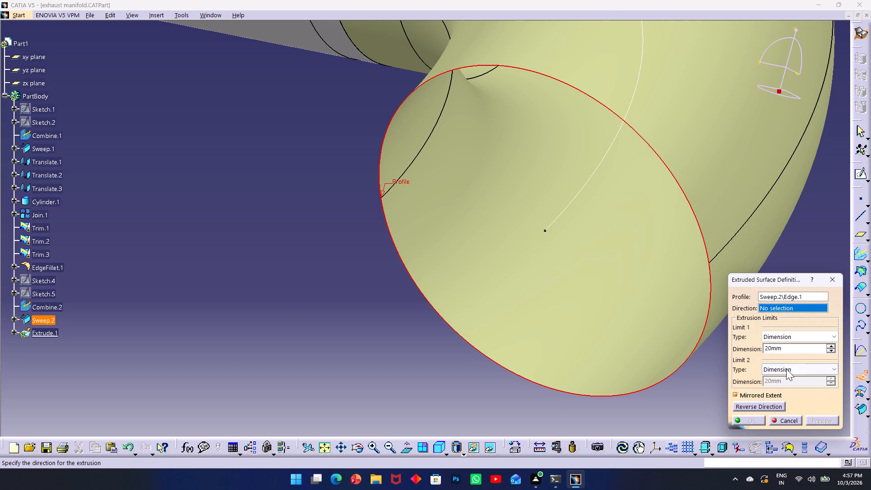
pyautogui.moveTo(790, 345); pyautogui.dragTo(717, 352)
pyautogui.press('0')
pyautogui.click(698, 426)
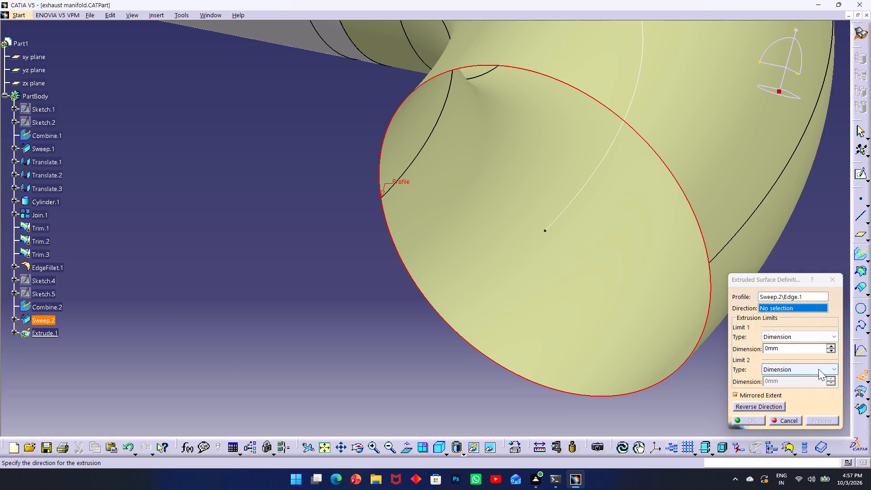
pyautogui.click(807, 382)
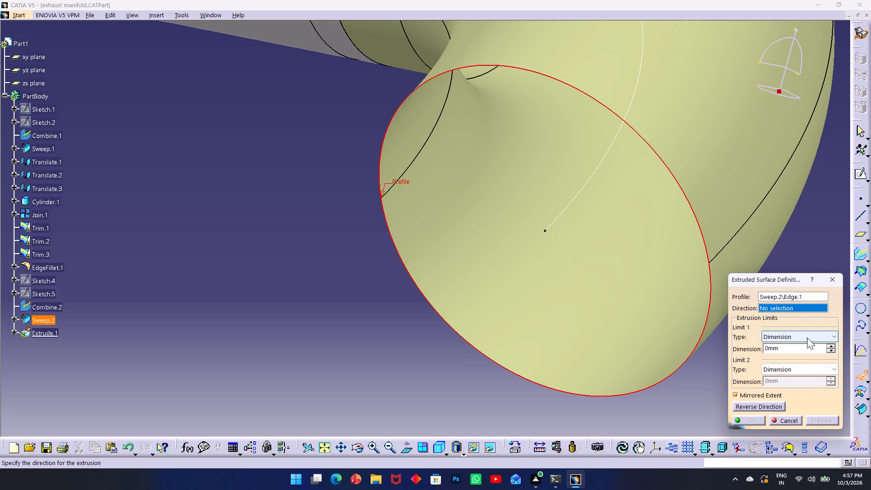
pyautogui.click(811, 334)
pyautogui.click(811, 334)
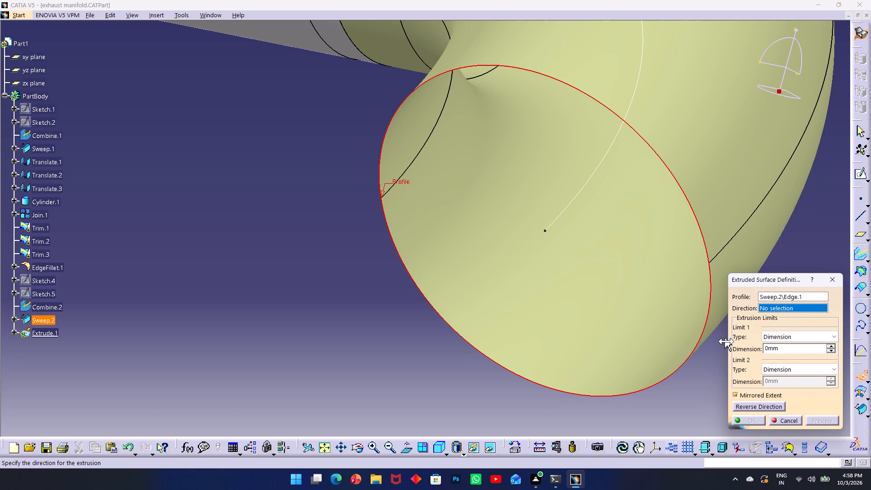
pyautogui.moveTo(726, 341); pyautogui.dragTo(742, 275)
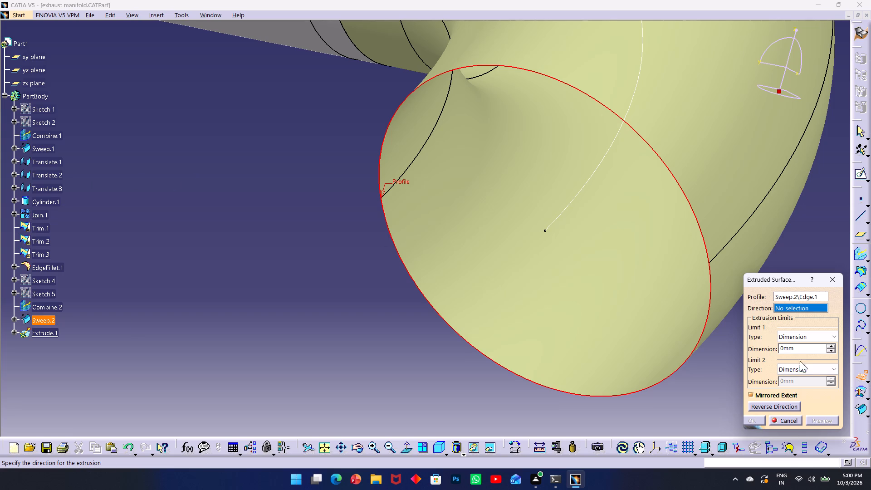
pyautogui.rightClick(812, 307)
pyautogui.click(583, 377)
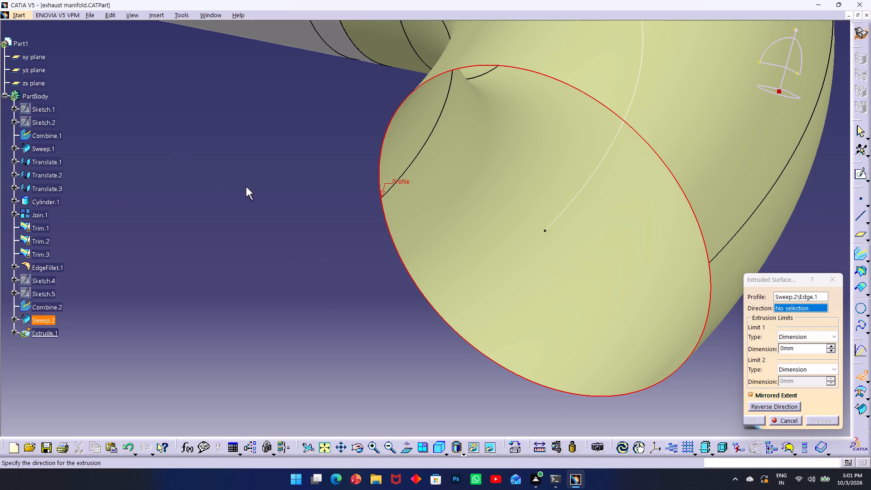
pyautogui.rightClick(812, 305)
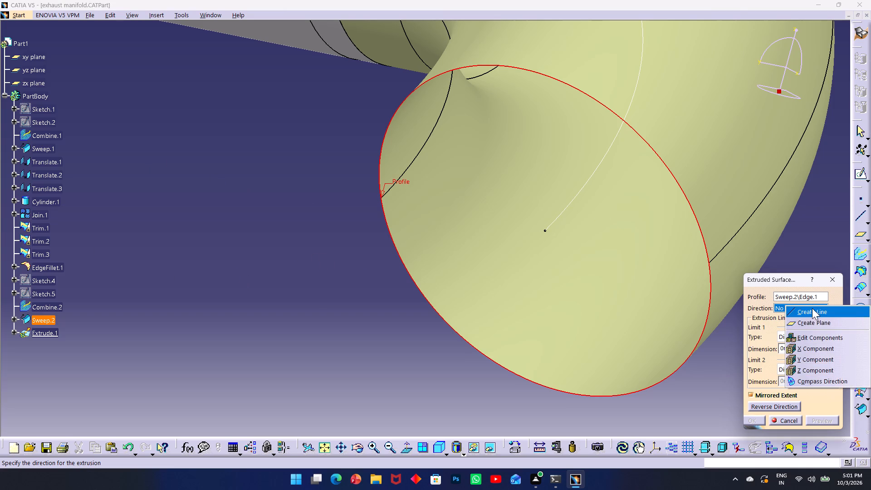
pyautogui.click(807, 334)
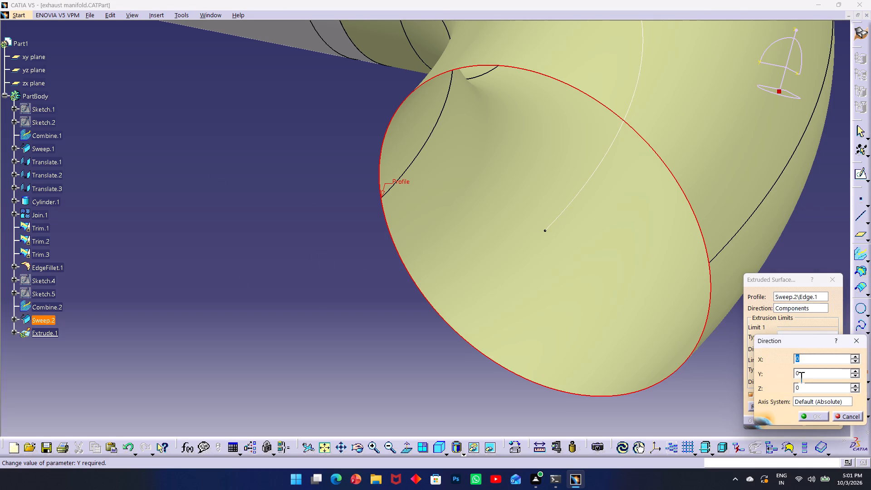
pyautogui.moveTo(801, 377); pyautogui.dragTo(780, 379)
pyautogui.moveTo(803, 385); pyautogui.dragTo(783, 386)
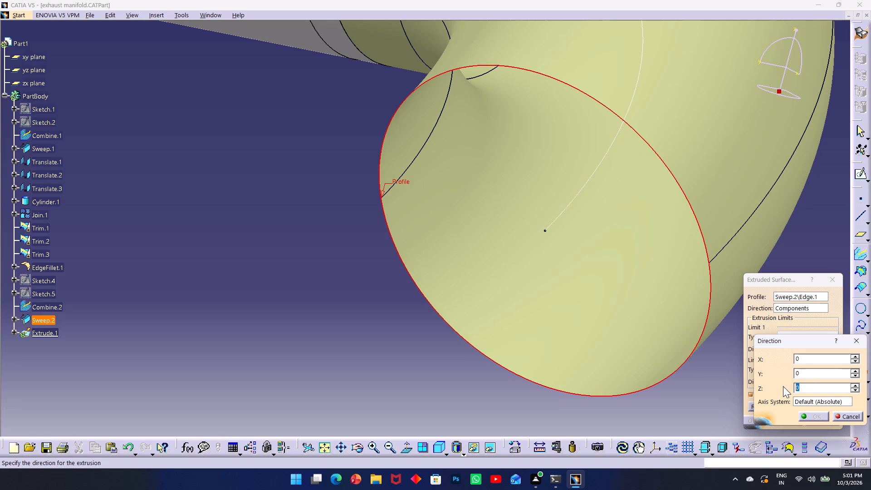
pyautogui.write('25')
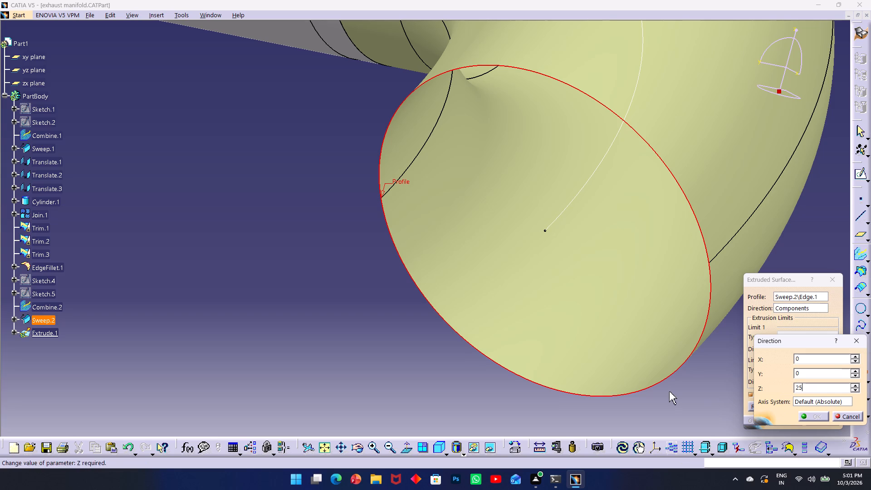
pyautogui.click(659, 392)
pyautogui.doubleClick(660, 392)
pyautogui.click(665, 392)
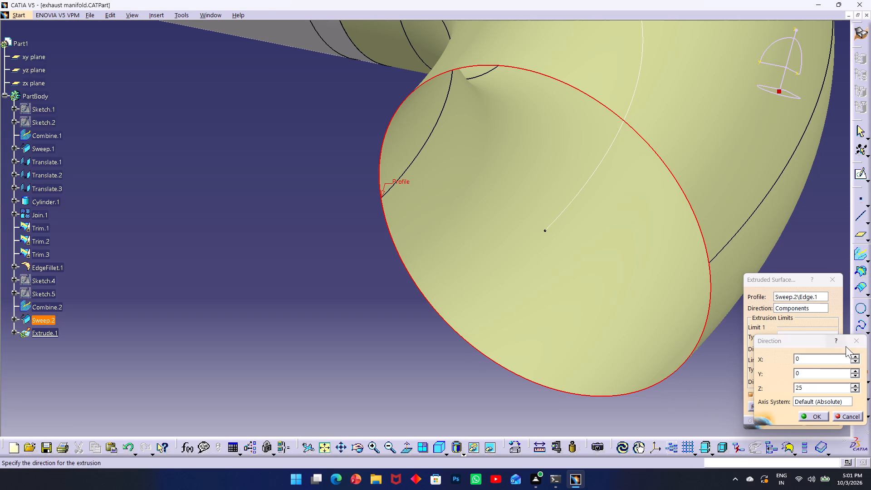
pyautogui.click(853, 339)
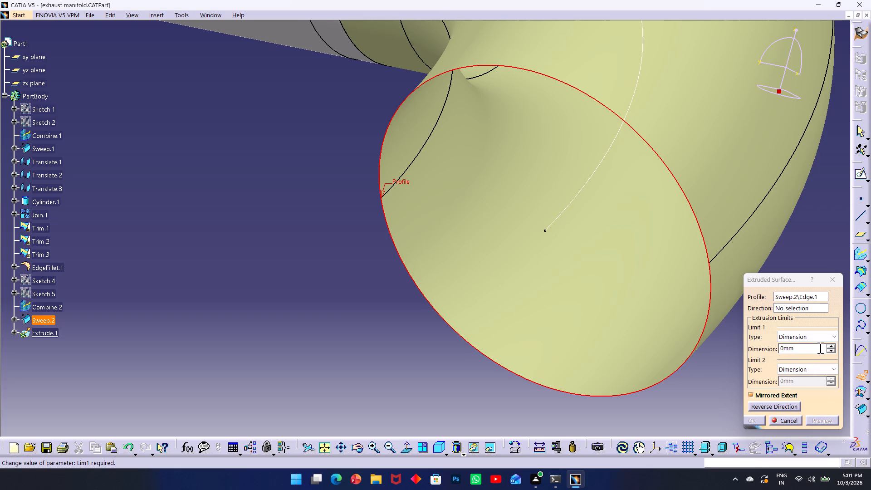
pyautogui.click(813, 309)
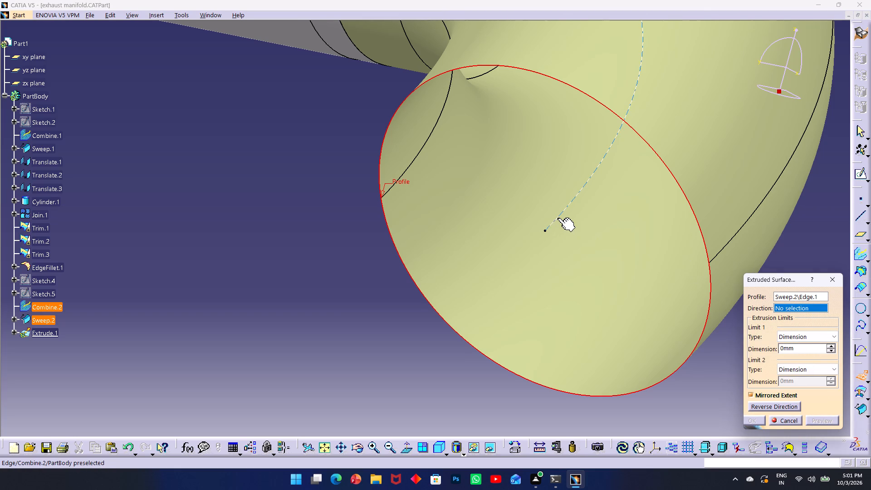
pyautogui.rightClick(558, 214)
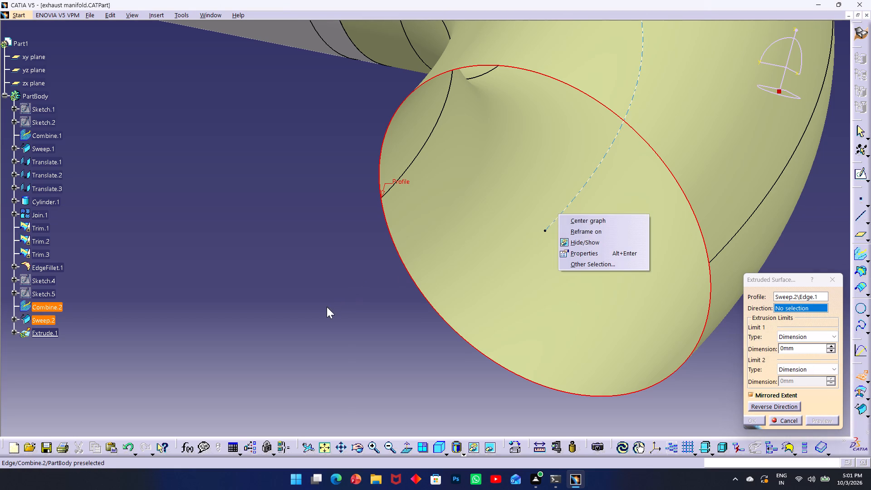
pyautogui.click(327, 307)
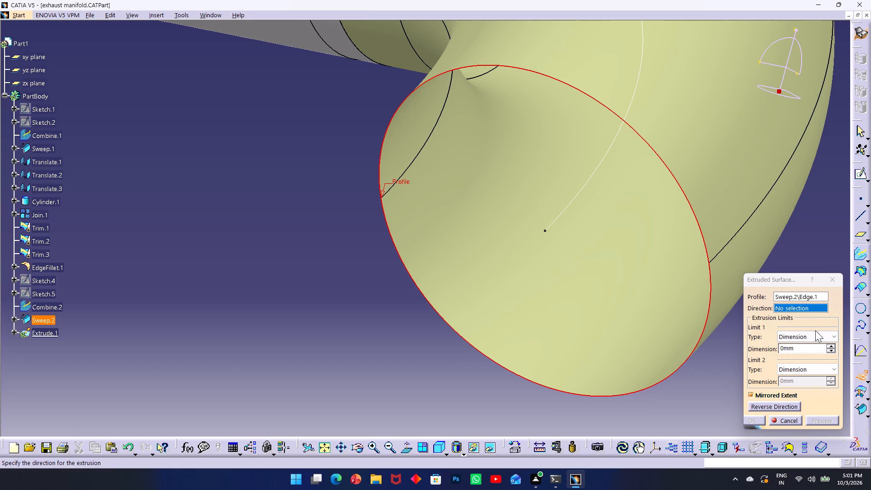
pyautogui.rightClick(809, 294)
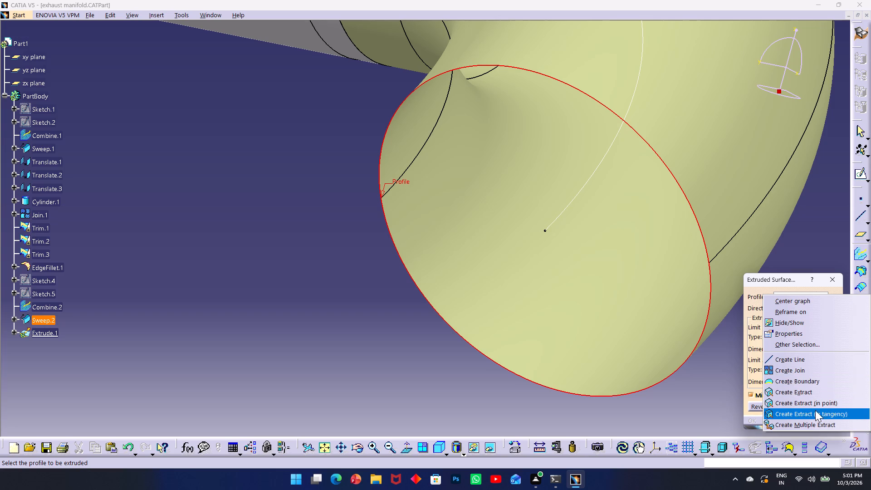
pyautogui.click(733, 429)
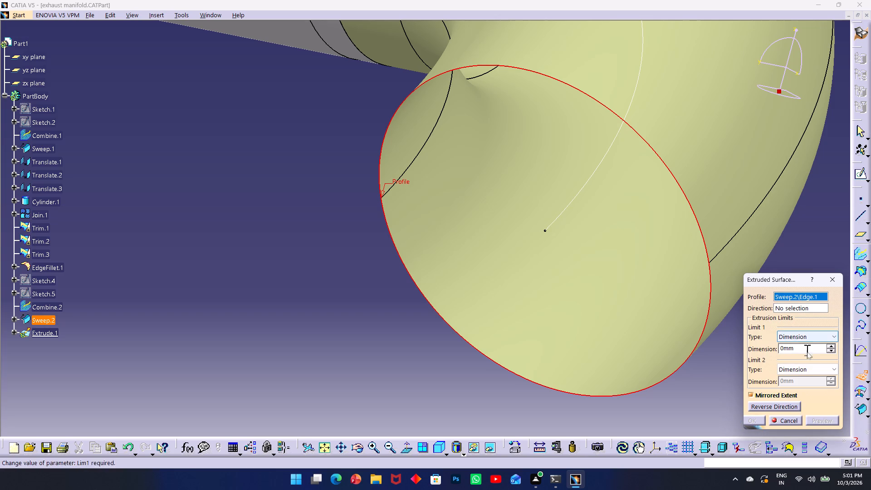
# Set the direction of the surface extrusion to the Z Component.
pyautogui.rightClick(792, 310)
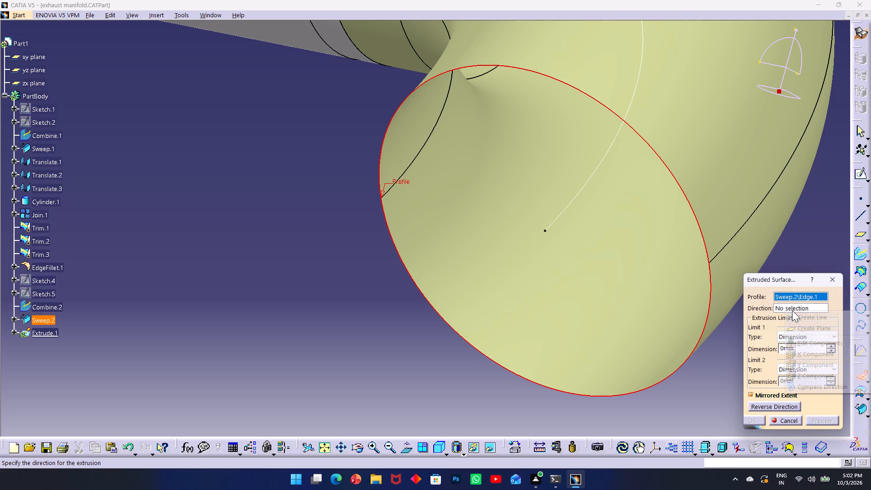
pyautogui.click(807, 378)
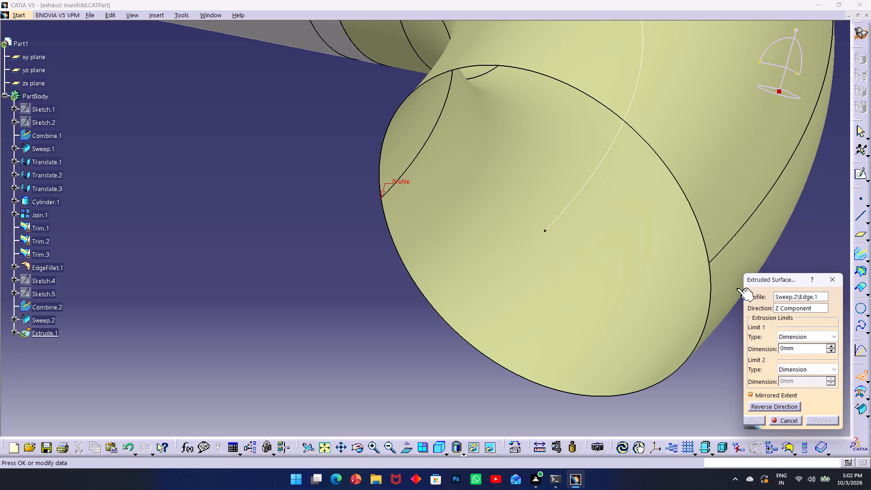
# Turn off mirrored extent and set Limit 2 of the surface extrusion to 25 mm.
pyautogui.click(815, 295)
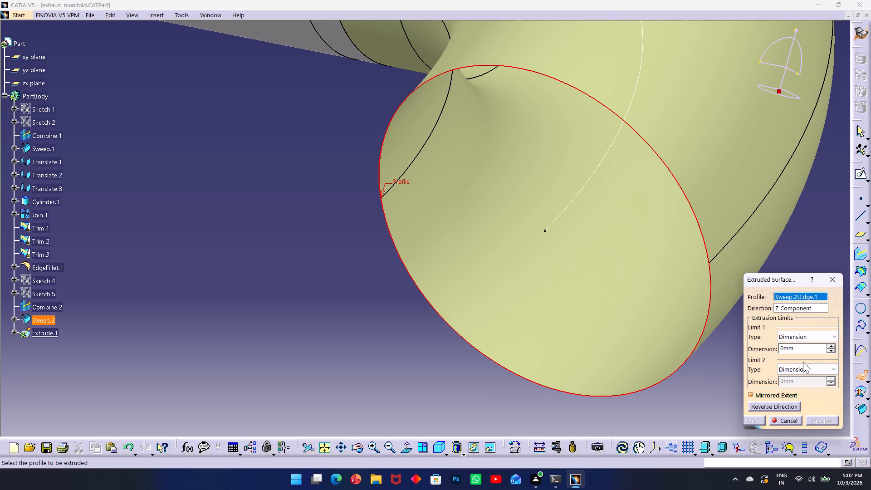
pyautogui.moveTo(809, 346); pyautogui.dragTo(808, 346)
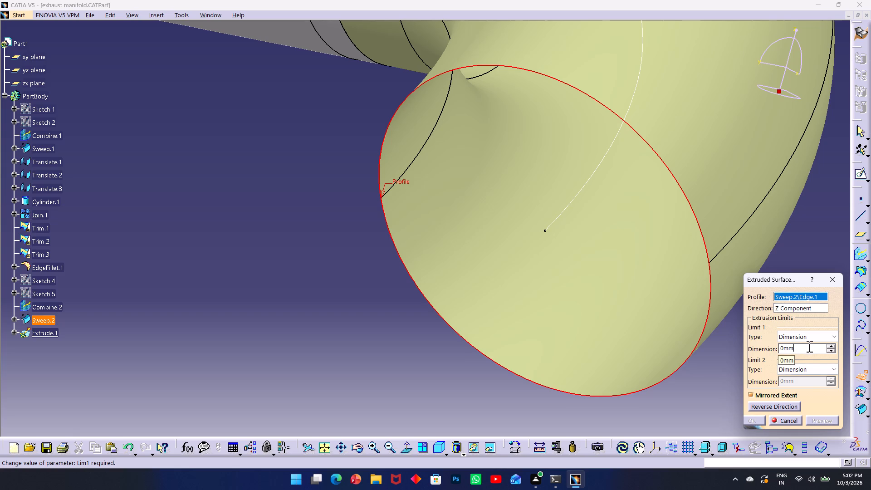
pyautogui.moveTo(808, 346); pyautogui.dragTo(774, 348)
pyautogui.click(766, 409)
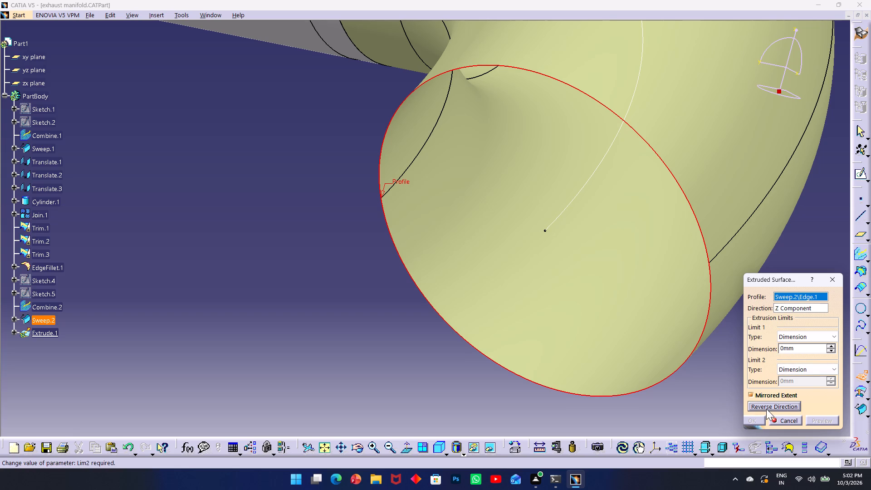
pyautogui.click(766, 409)
pyautogui.click(766, 409)
pyautogui.click(752, 395)
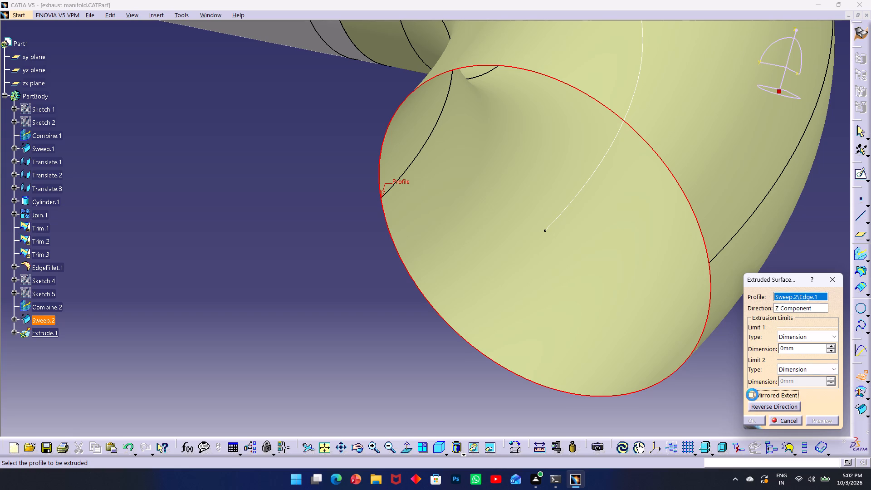
pyautogui.moveTo(803, 346); pyautogui.dragTo(754, 335)
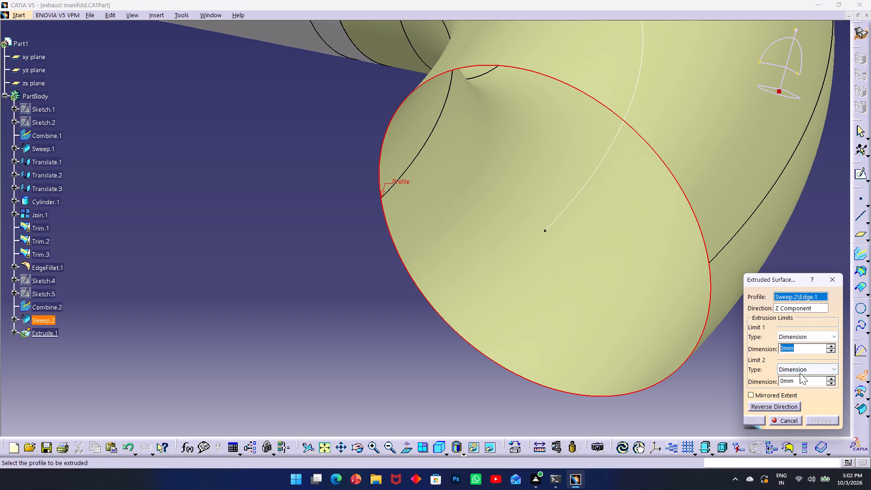
pyautogui.moveTo(803, 377); pyautogui.dragTo(773, 381)
pyautogui.write('25')
pyautogui.click(814, 257)
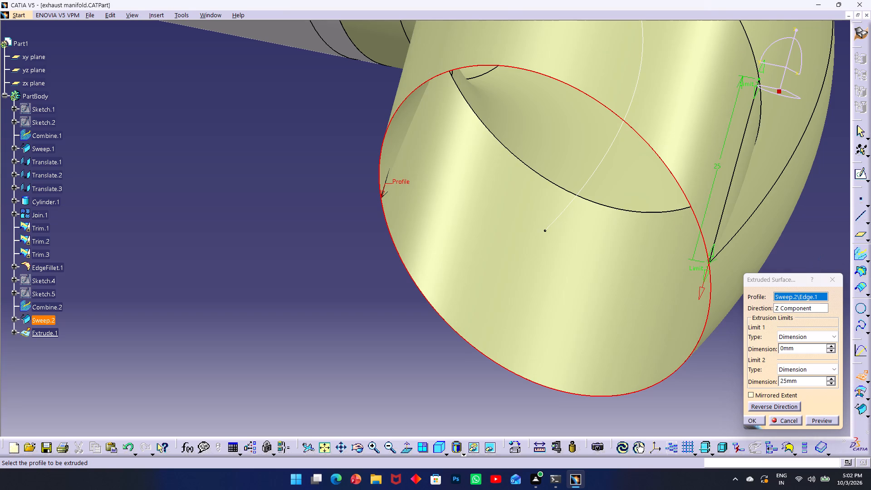
# Reverse the extrusion direction so the surface extends outward from the pipe's open end, and create it.
pyautogui.click(767, 405)
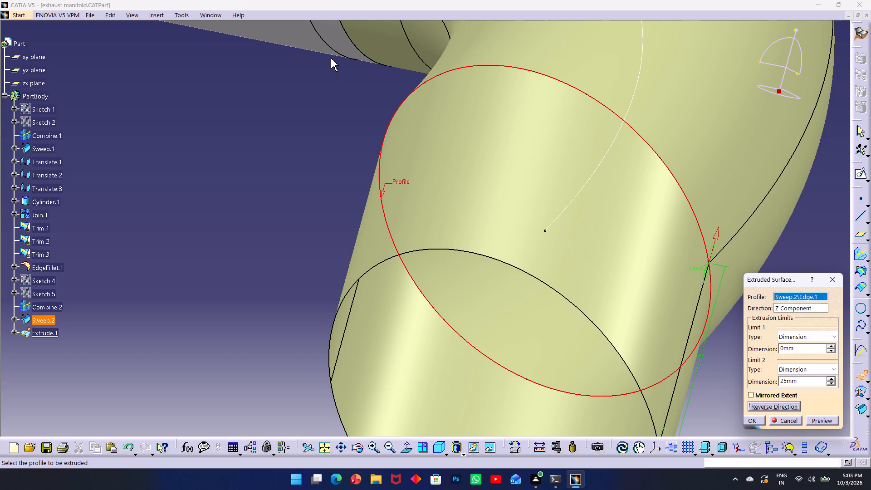
pyautogui.click(753, 421)
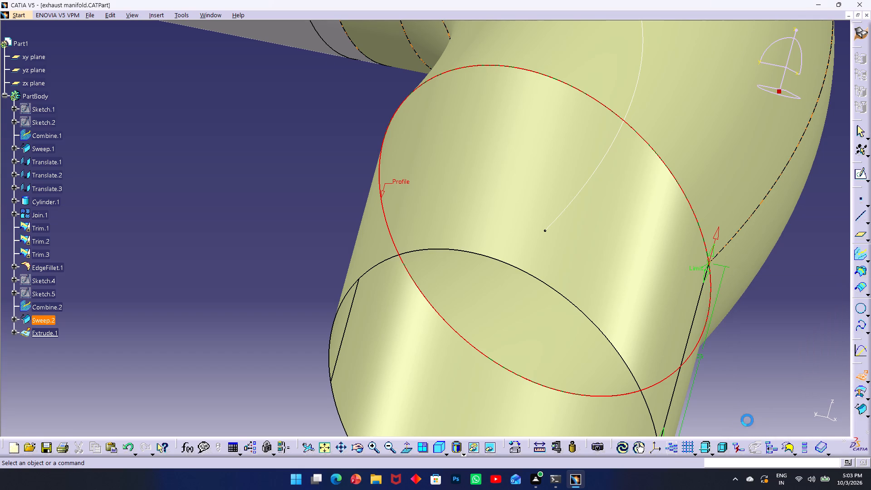
# Examine the extruded outlet surface and its junction with the swept pipe and manifold from several sides.
pyautogui.click(701, 377)
pyautogui.moveTo(546, 236); pyautogui.dragTo(543, 184, button='middle')
pyautogui.keyDown('ctrl'); pyautogui.moveTo(558, 237); pyautogui.dragTo(548, 229, button='middle'); pyautogui.keyUp('ctrl')
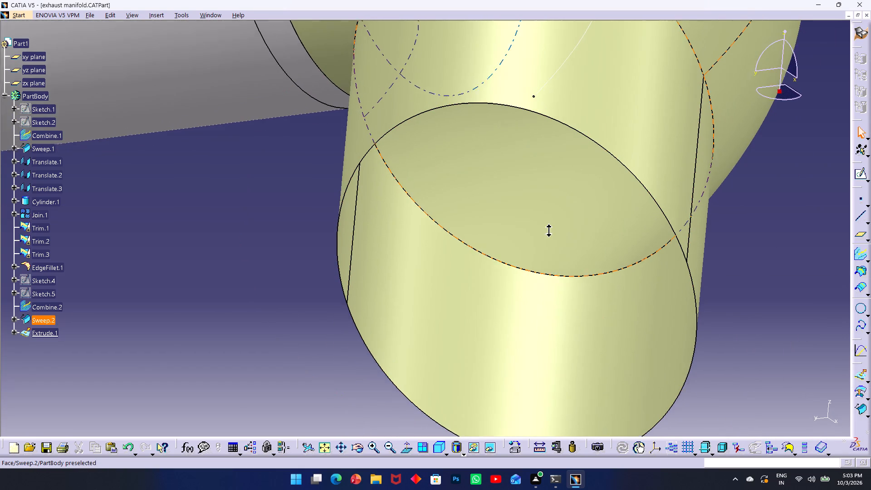
pyautogui.keyDown('ctrl'); pyautogui.moveTo(548, 229); pyautogui.dragTo(613, 384, button='middle'); pyautogui.keyUp('ctrl')
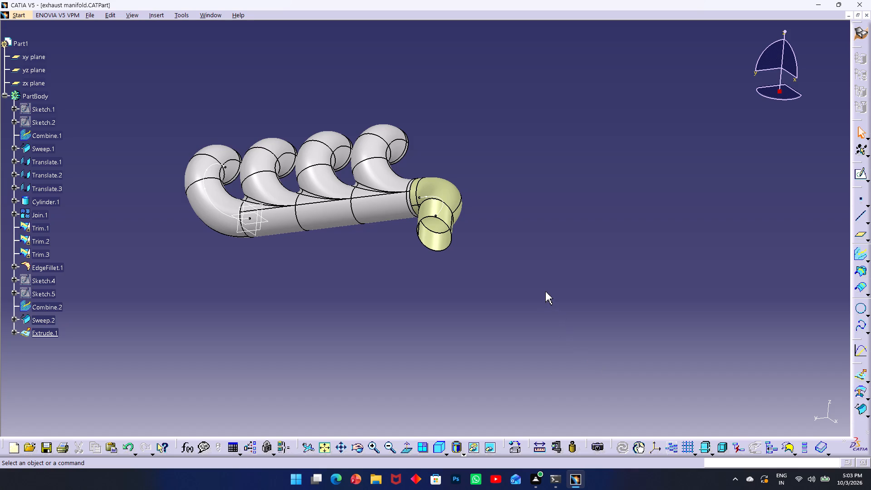
pyautogui.scroll(1, 480, 158)
pyautogui.moveTo(479, 158); pyautogui.dragTo(476, 158, button='middle')
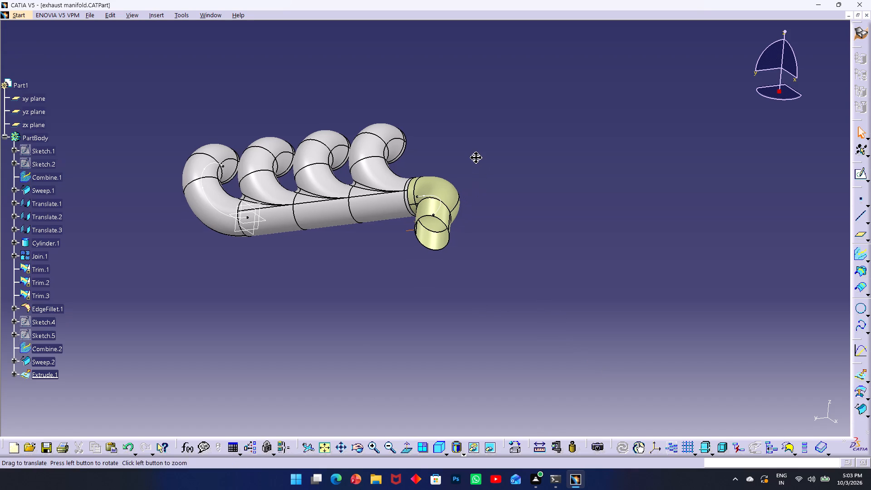
pyautogui.moveTo(476, 158); pyautogui.dragTo(371, 237, button='middle')
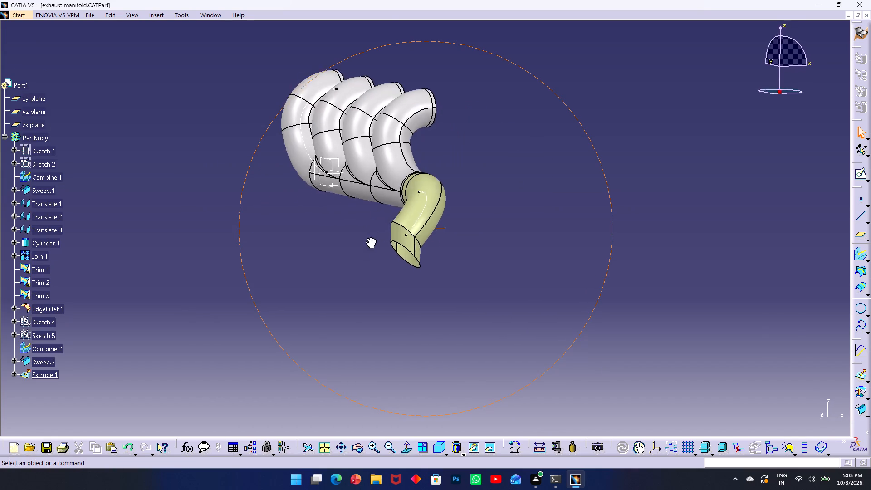
pyautogui.moveTo(371, 237); pyautogui.dragTo(204, 126, button='middle')
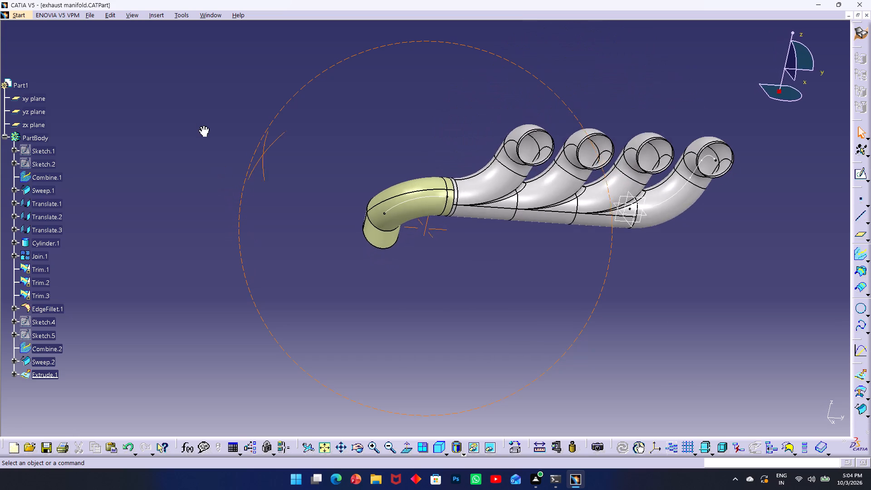
pyautogui.moveTo(204, 126); pyautogui.dragTo(201, 119, button='middle')
pyautogui.scroll(-1, 201, 119)
pyautogui.keyDown('ctrl'); pyautogui.moveTo(470, 191); pyautogui.dragTo(477, 206, button='middle'); pyautogui.keyUp('ctrl')
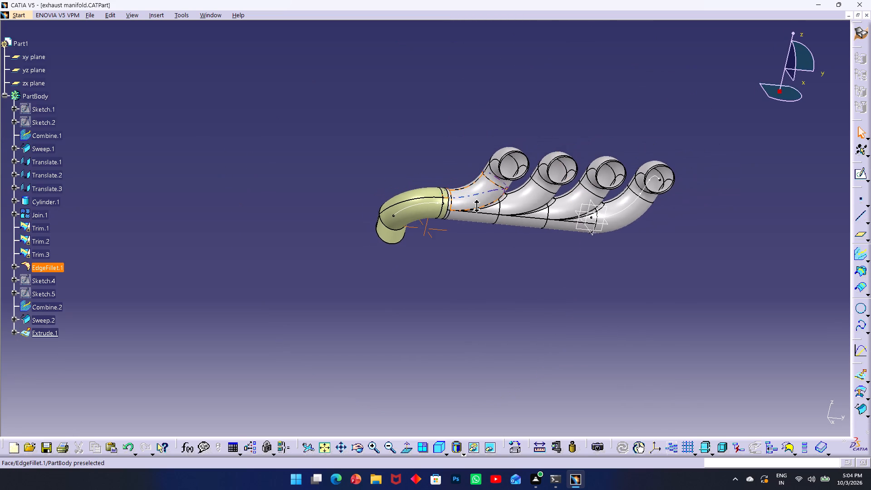
pyautogui.keyDown('ctrl'); pyautogui.moveTo(477, 206); pyautogui.dragTo(478, 127, button='middle'); pyautogui.keyUp('ctrl')
pyautogui.moveTo(480, 129); pyautogui.dragTo(256, 224, button='middle')
pyautogui.scroll(-1, 256, 224)
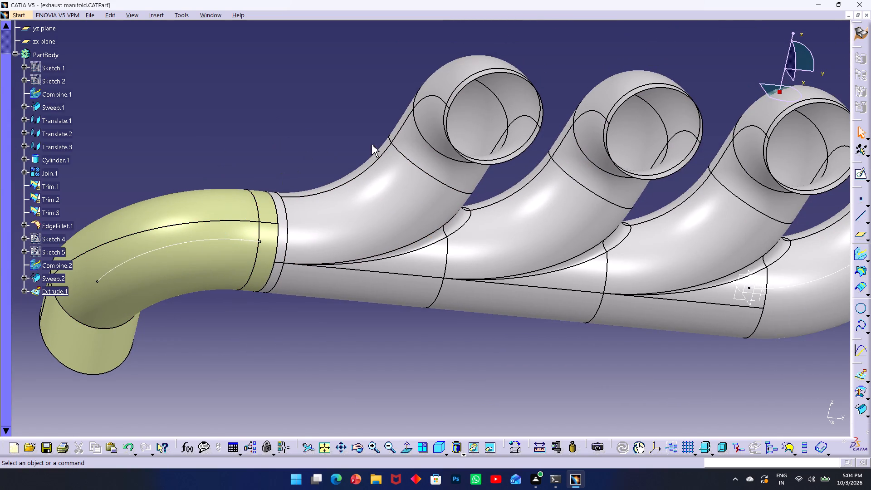
pyautogui.moveTo(421, 140); pyautogui.dragTo(464, 259, button='middle')
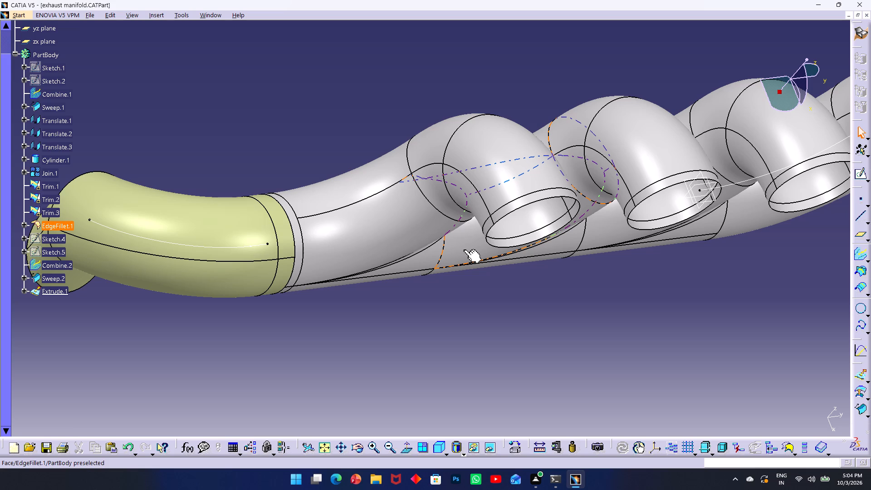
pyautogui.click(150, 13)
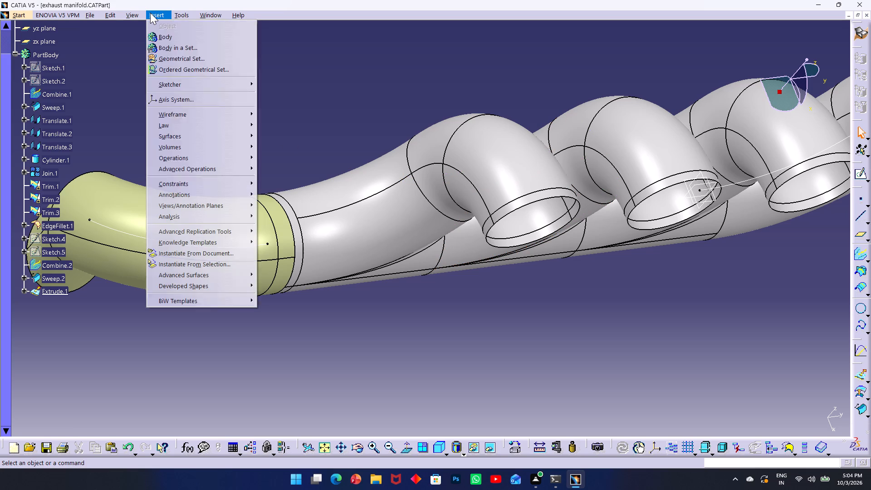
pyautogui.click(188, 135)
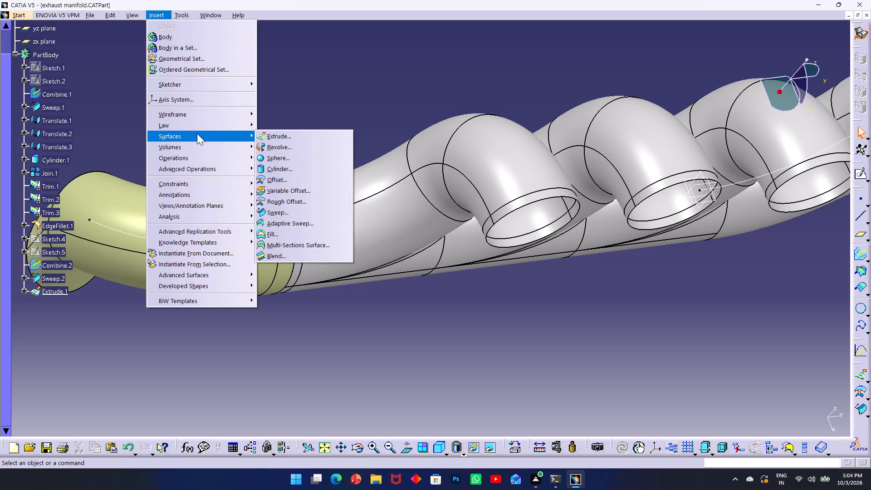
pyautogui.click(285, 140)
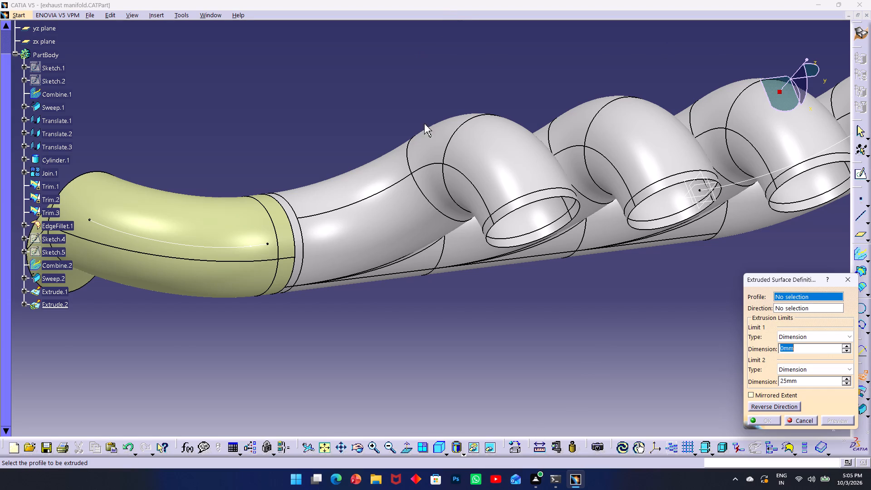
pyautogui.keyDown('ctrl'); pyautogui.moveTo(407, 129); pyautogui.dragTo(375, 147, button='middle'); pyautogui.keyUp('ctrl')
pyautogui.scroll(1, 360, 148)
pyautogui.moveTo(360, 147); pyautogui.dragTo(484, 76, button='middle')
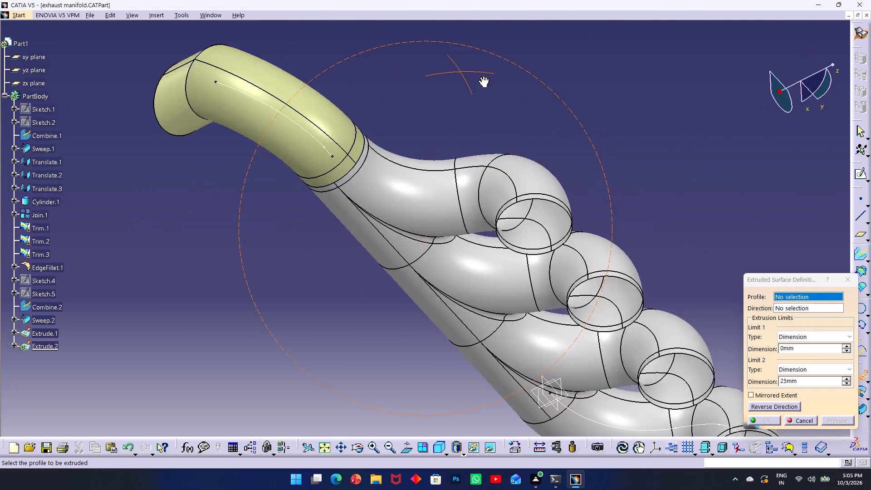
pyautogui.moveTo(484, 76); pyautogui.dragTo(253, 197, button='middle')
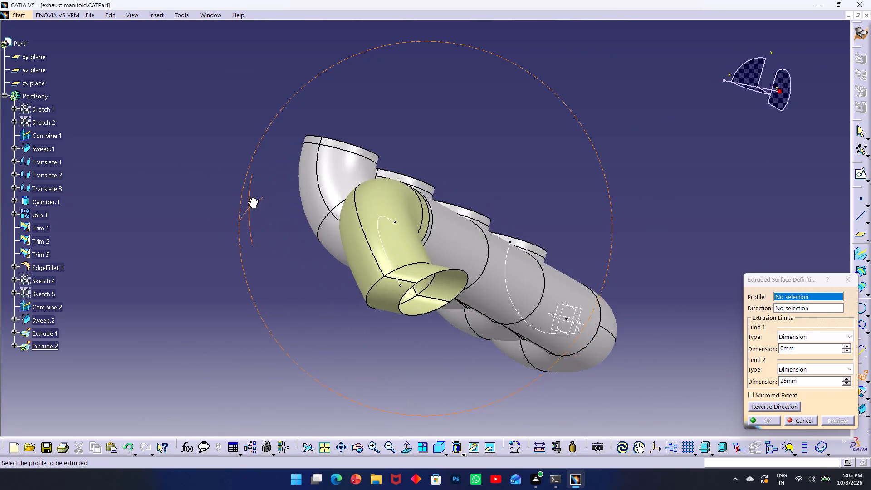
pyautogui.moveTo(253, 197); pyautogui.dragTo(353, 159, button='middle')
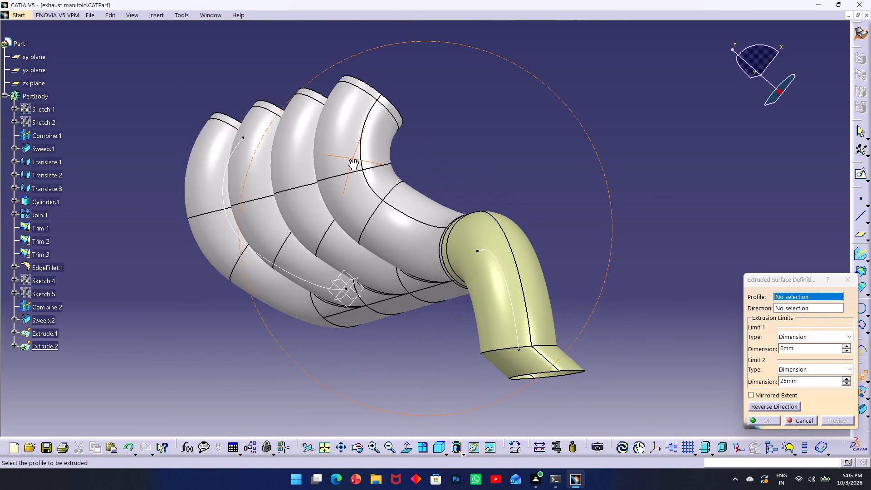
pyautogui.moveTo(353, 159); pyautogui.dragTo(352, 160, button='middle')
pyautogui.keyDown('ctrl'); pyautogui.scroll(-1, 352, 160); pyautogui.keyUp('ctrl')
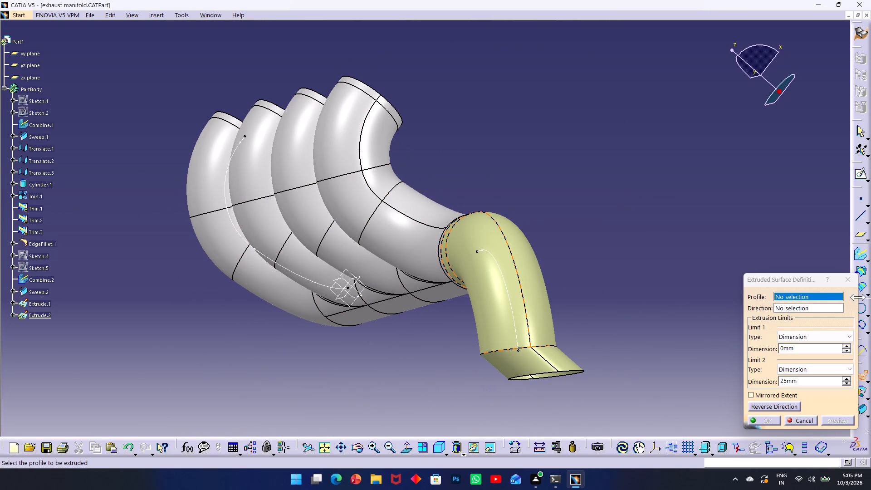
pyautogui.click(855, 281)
# Undo the surface extrusion at the swept pipe's open end.
pyautogui.hotkey('ctrl', 'z')
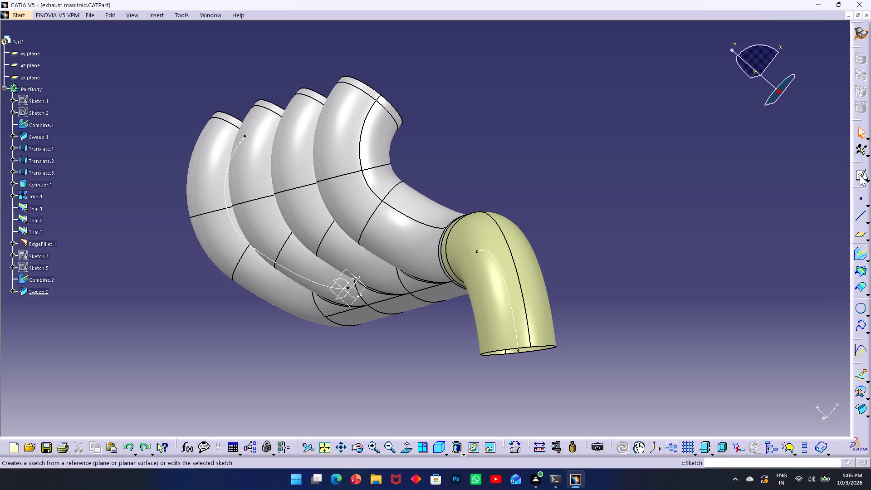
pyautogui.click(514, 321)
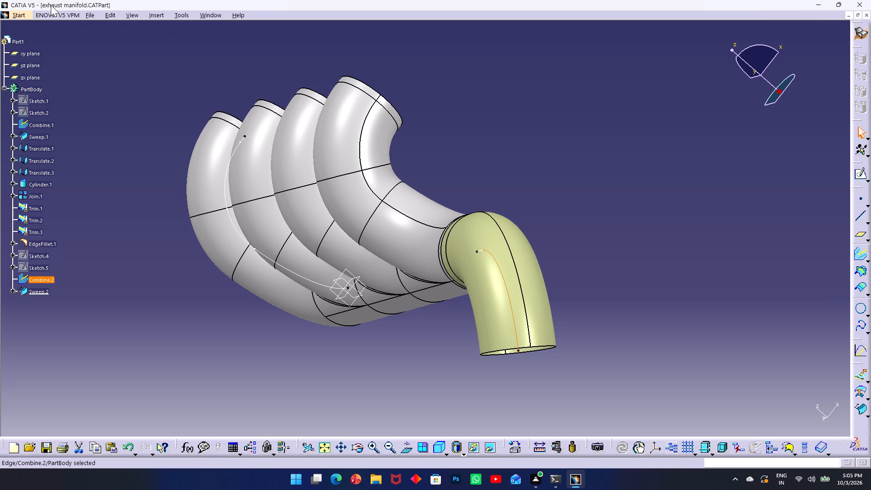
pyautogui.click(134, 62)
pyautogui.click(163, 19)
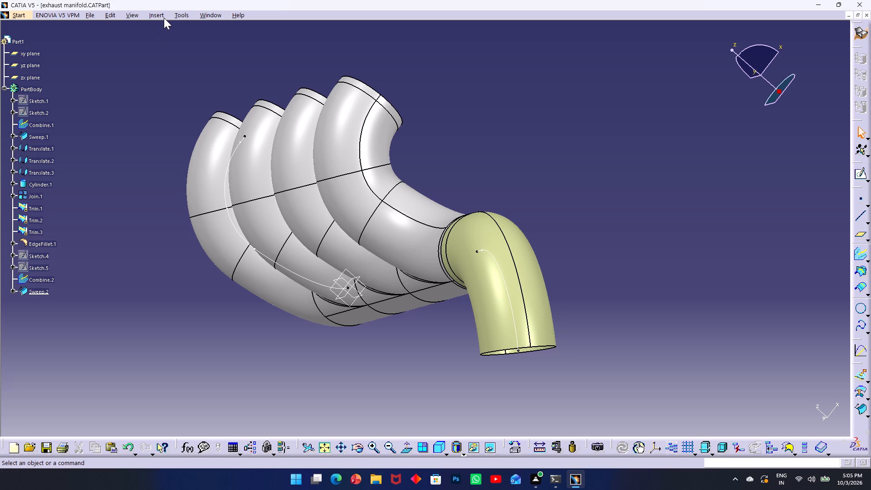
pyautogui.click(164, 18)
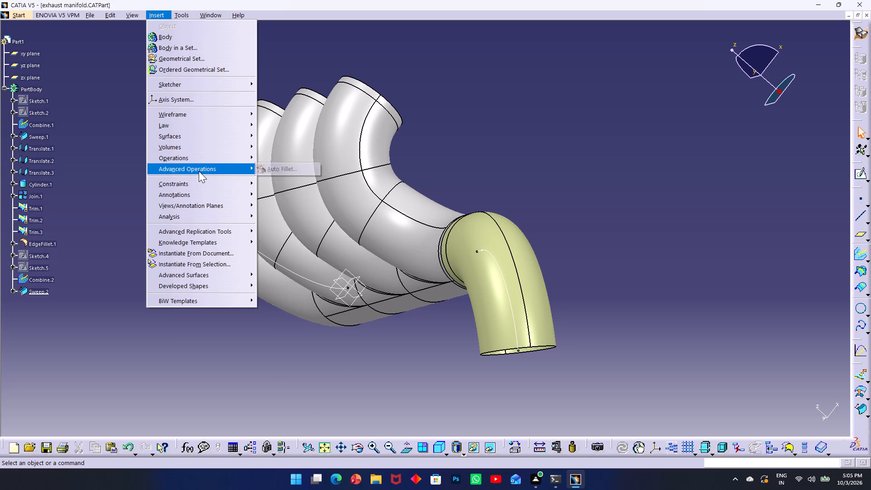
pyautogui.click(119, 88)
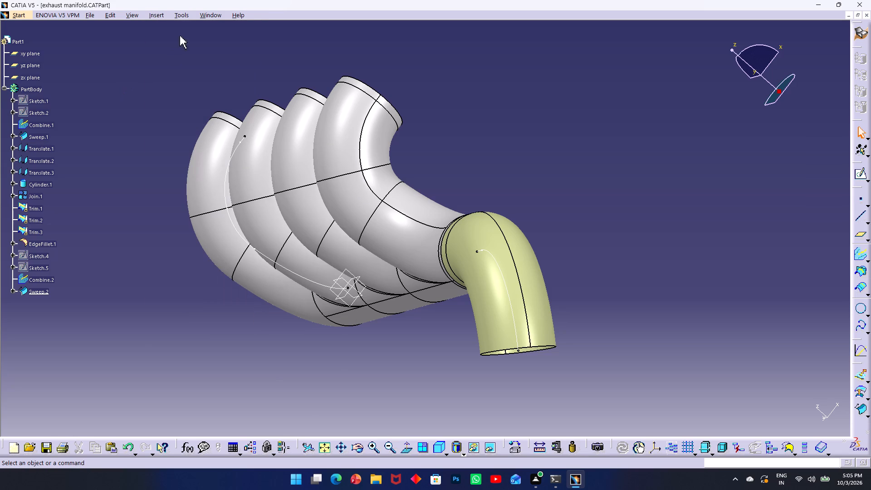
# Start a new surface extrusion using the circular edge at the open end of Sweep.2 as its profile.
pyautogui.click(163, 15)
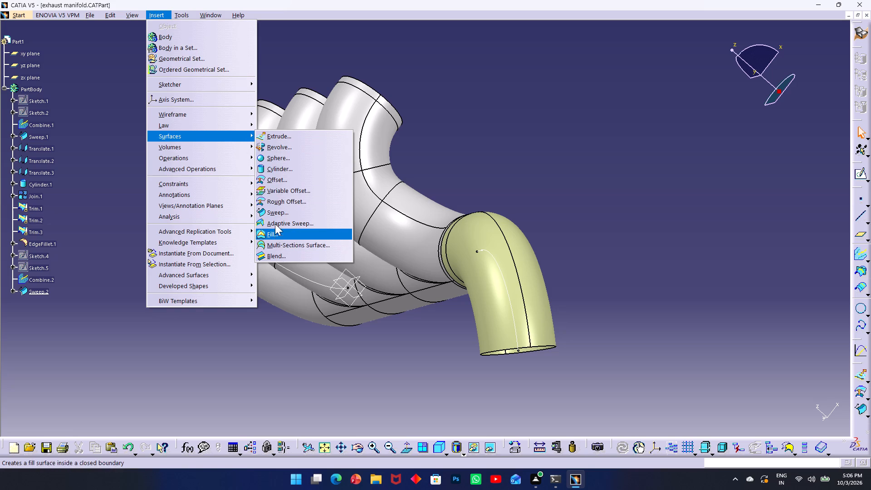
pyautogui.click(294, 138)
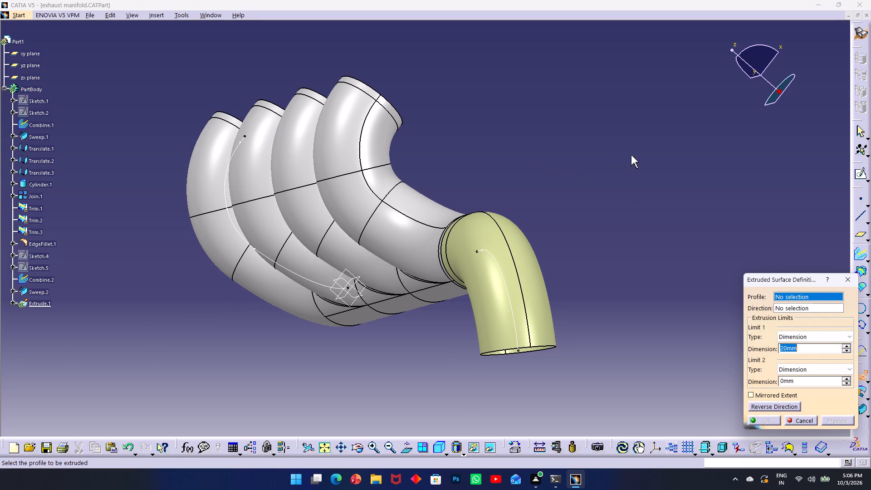
pyautogui.moveTo(544, 344); pyautogui.dragTo(552, 163, button='middle')
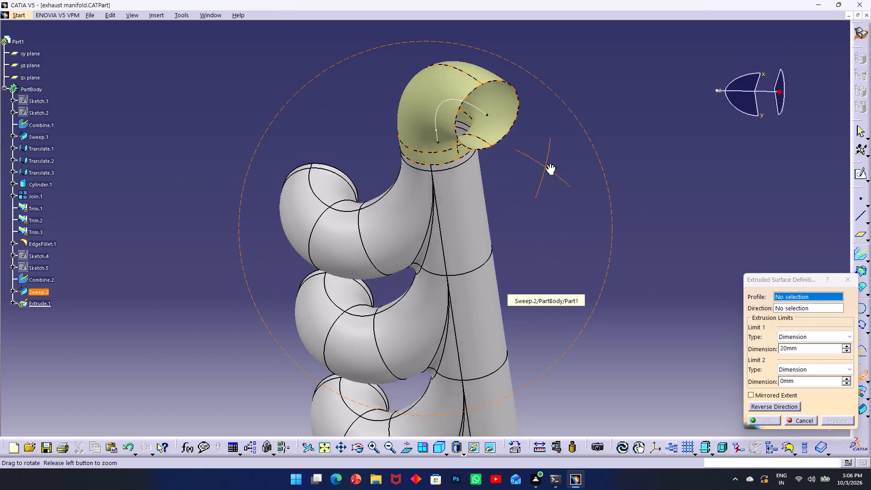
pyautogui.moveTo(552, 163); pyautogui.dragTo(567, 210, button='middle')
pyautogui.scroll(-1, 558, 169)
pyautogui.scroll(1, 559, 169)
pyautogui.keyDown('ctrl'); pyautogui.moveTo(568, 165); pyautogui.dragTo(627, 126, button='middle'); pyautogui.keyUp('ctrl')
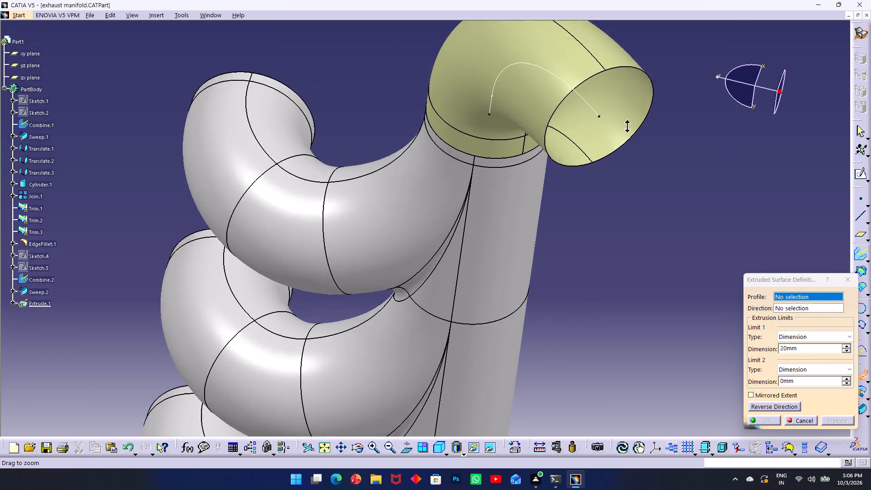
pyautogui.keyDown('ctrl'); pyautogui.moveTo(627, 126); pyautogui.dragTo(639, 123, button='middle'); pyautogui.keyUp('ctrl')
pyautogui.scroll(1, 639, 123)
pyautogui.moveTo(561, 142); pyautogui.dragTo(318, 176, button='middle')
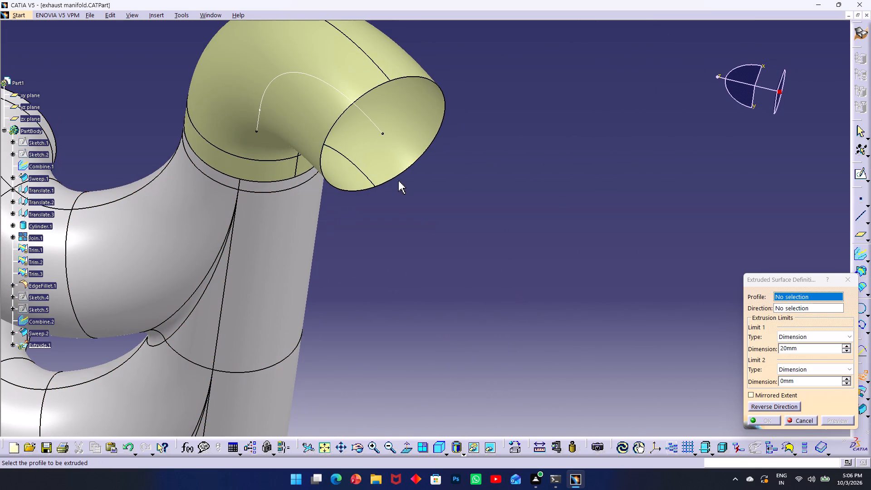
pyautogui.click(426, 78)
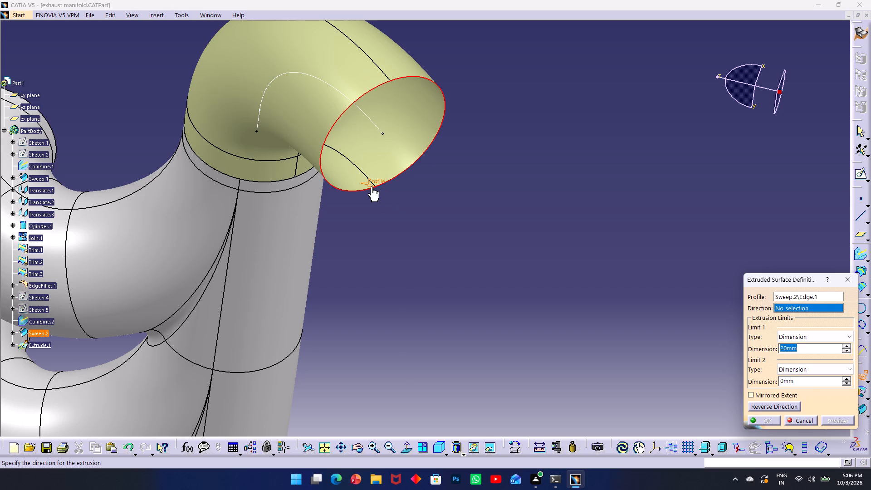
pyautogui.moveTo(373, 186); pyautogui.dragTo(400, 206)
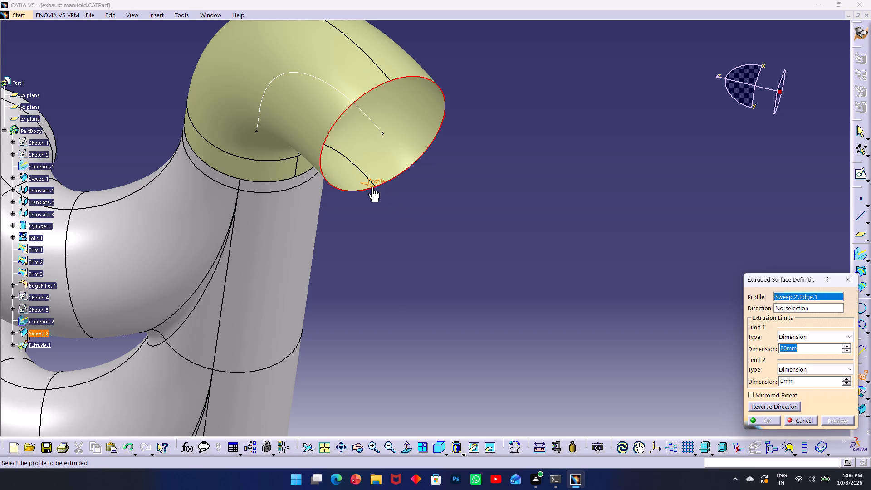
pyautogui.scroll(-1, 374, 186)
pyautogui.rightClick(377, 183)
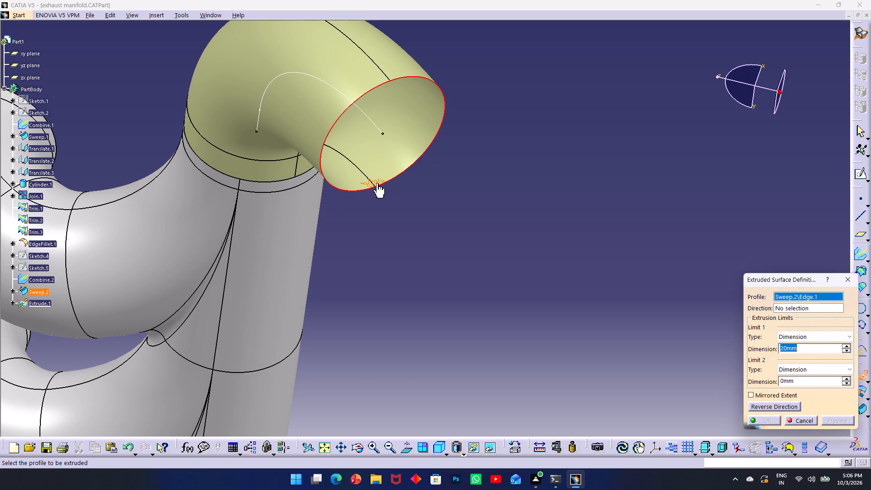
pyautogui.click(460, 302)
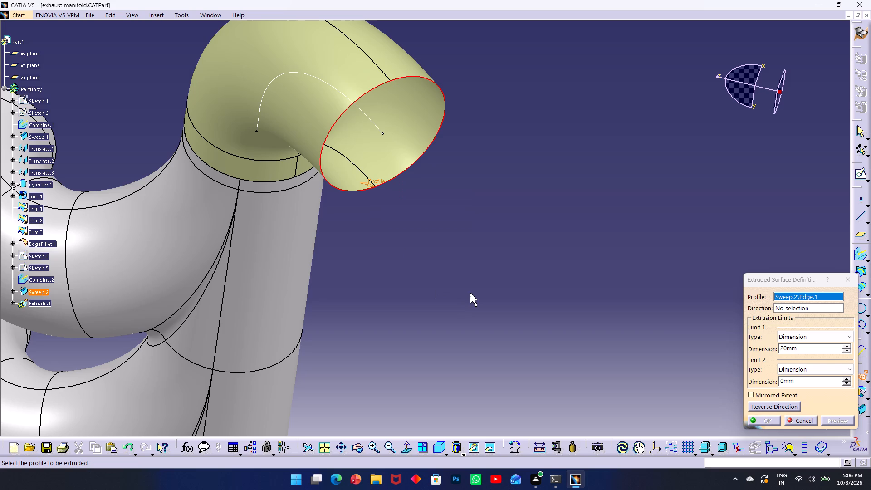
# Set the direction of the surface extrusion to the Y Component.
pyautogui.rightClick(815, 307)
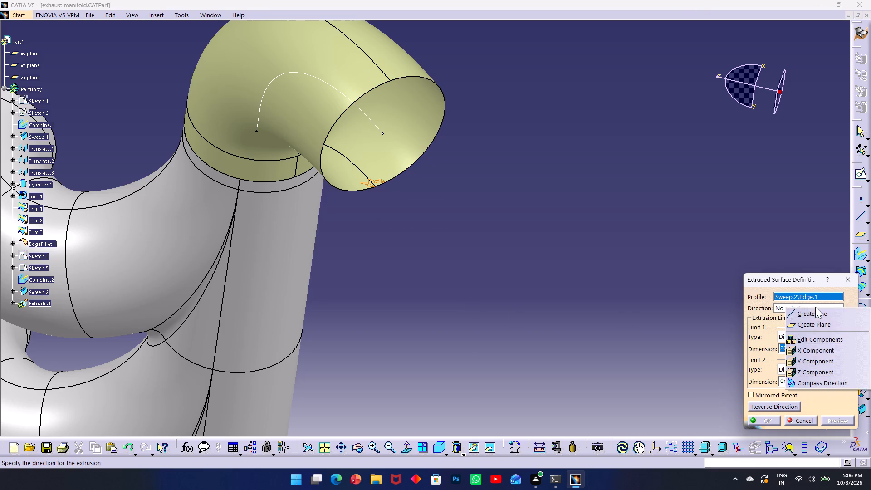
pyautogui.scroll(-8, 808, 332)
pyautogui.click(749, 308)
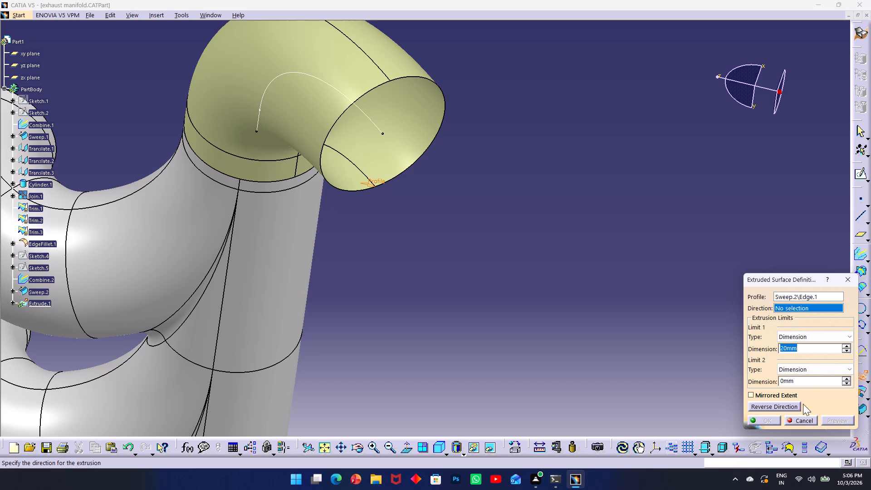
pyautogui.click(377, 129)
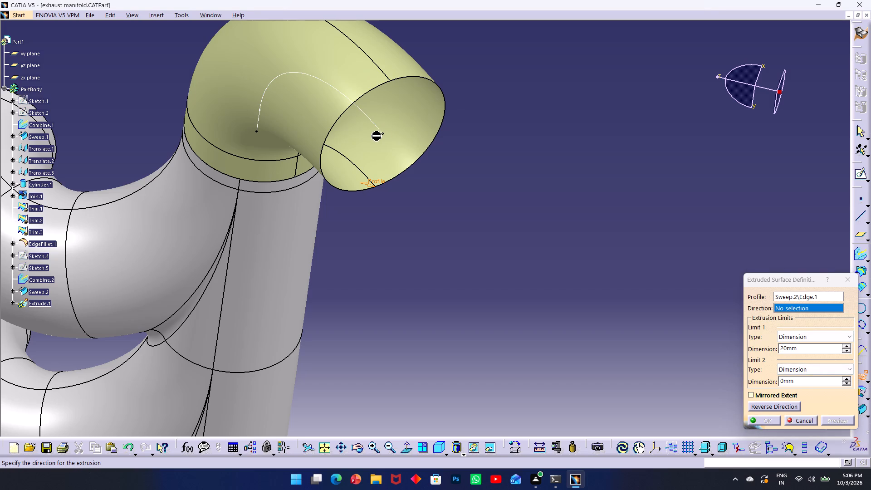
pyautogui.rightClick(377, 126)
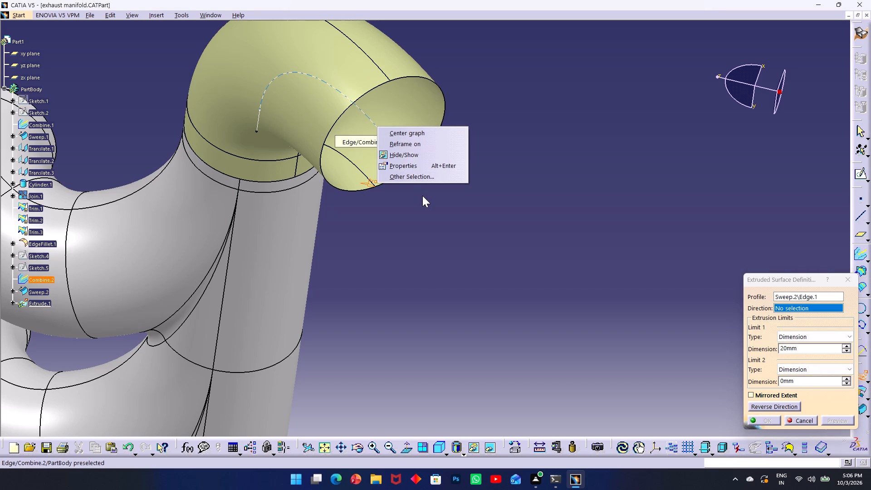
pyautogui.click(428, 196)
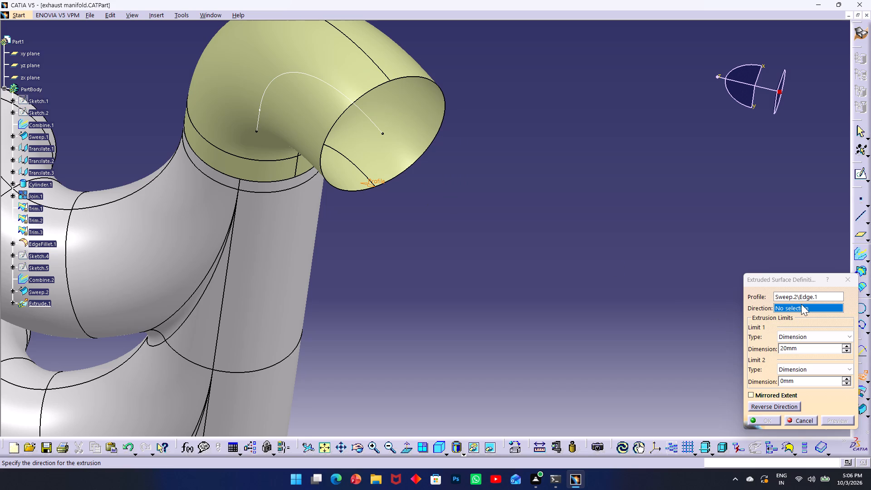
pyautogui.rightClick(801, 305)
pyautogui.click(813, 364)
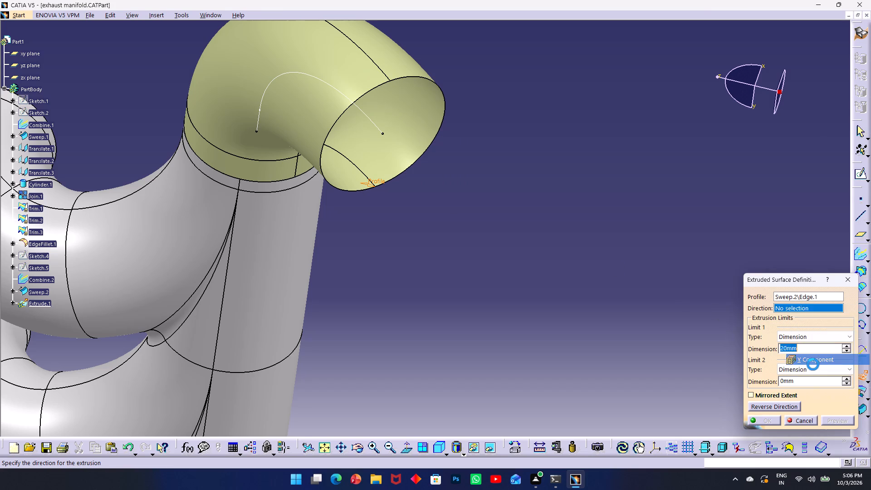
# Extrude the open-end edge of Sweep.2 along the Z Component, with Limit 1 at 0 mm and Limit 2 at 25 mm.
pyautogui.click(524, 197)
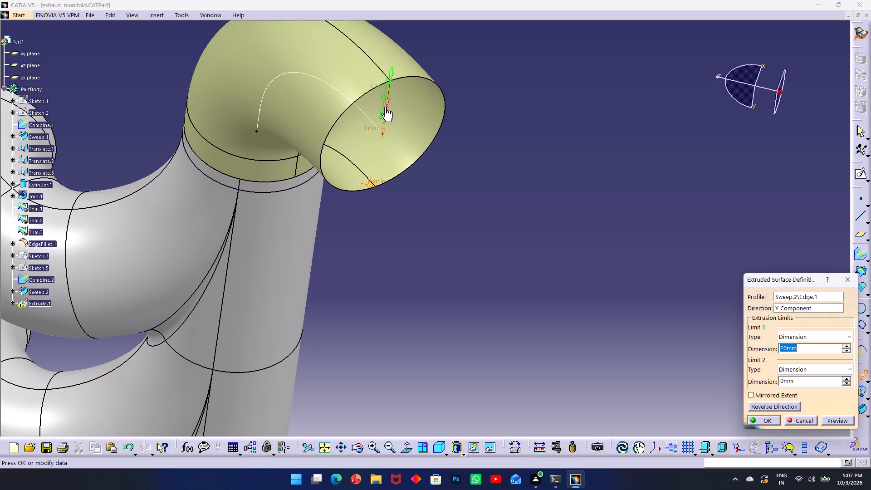
pyautogui.rightClick(789, 308)
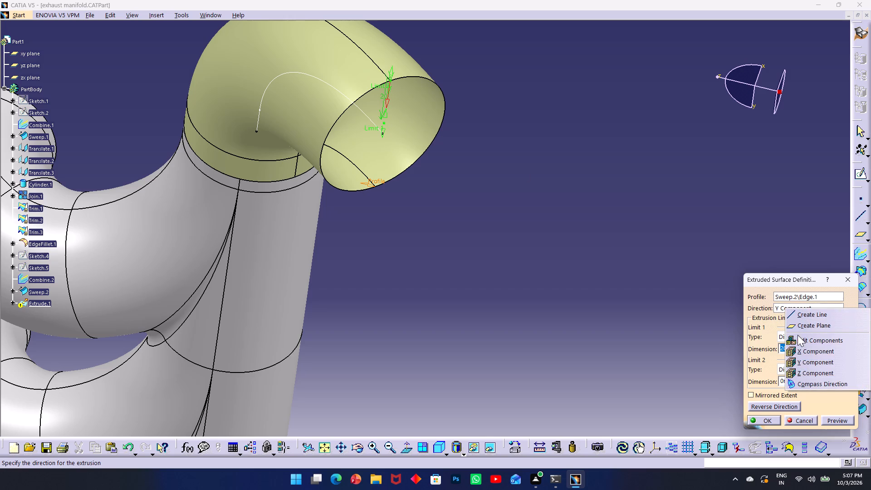
pyautogui.click(806, 376)
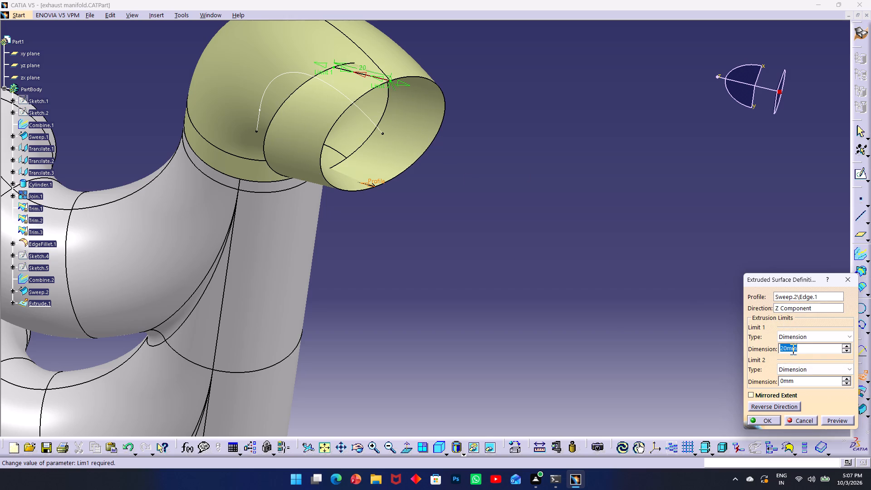
pyautogui.press('0')
pyautogui.moveTo(827, 384); pyautogui.dragTo(823, 384)
pyautogui.moveTo(820, 383); pyautogui.dragTo(793, 391)
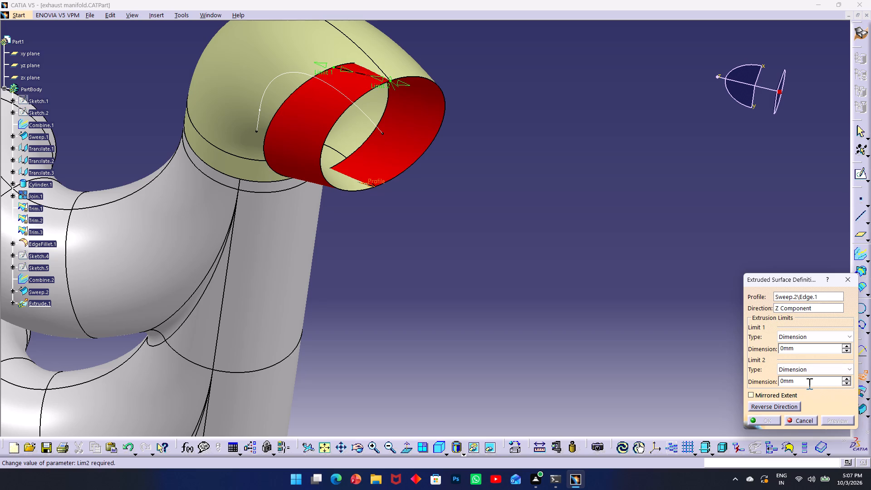
pyautogui.moveTo(809, 383); pyautogui.dragTo(762, 384)
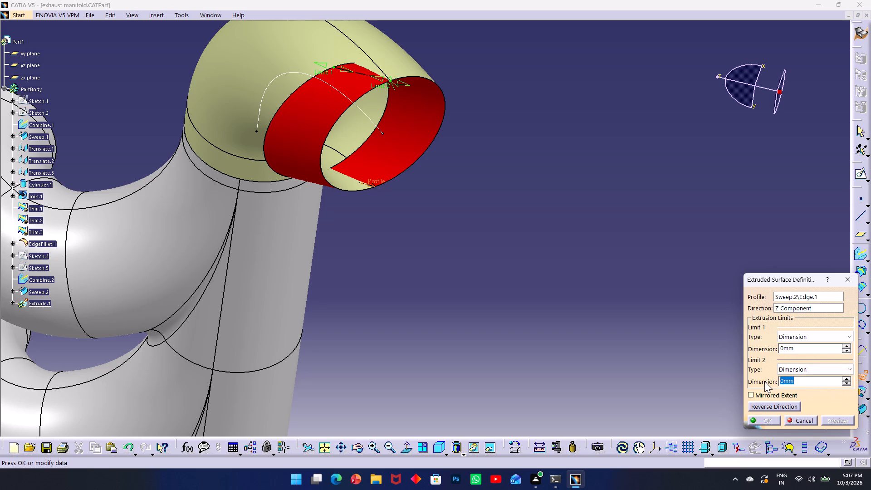
pyautogui.write('25')
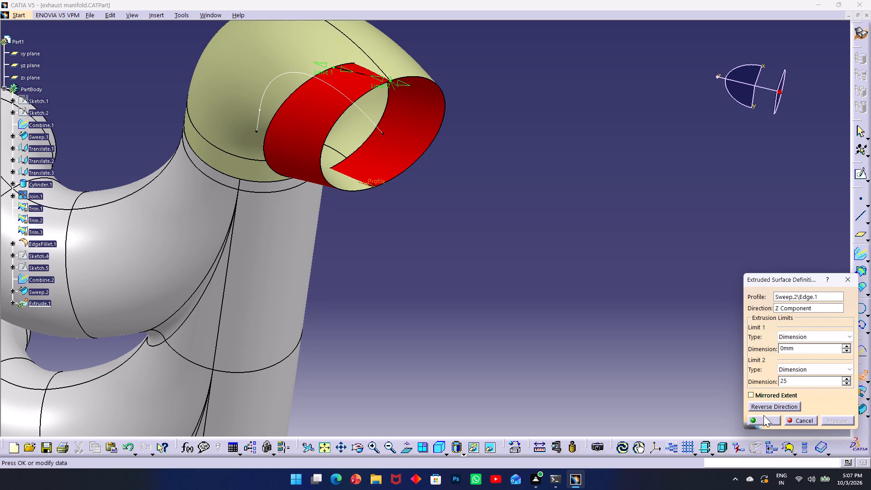
pyautogui.click(765, 408)
pyautogui.click(765, 408)
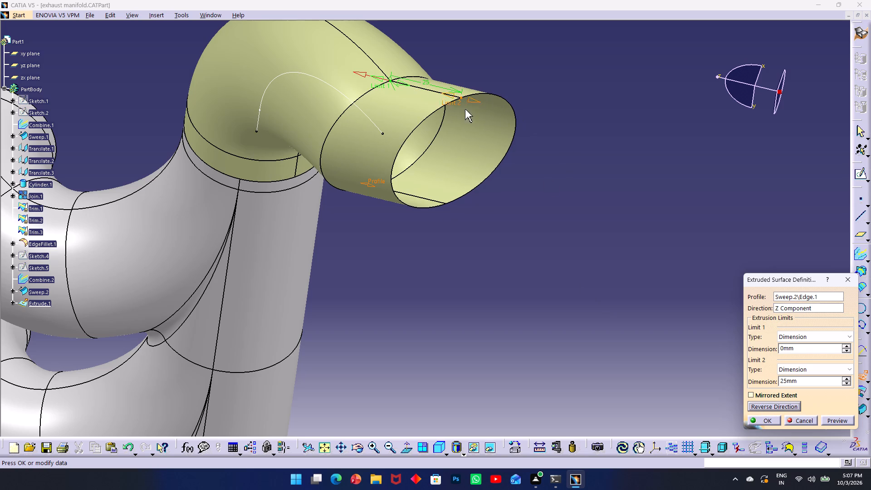
pyautogui.click(370, 153)
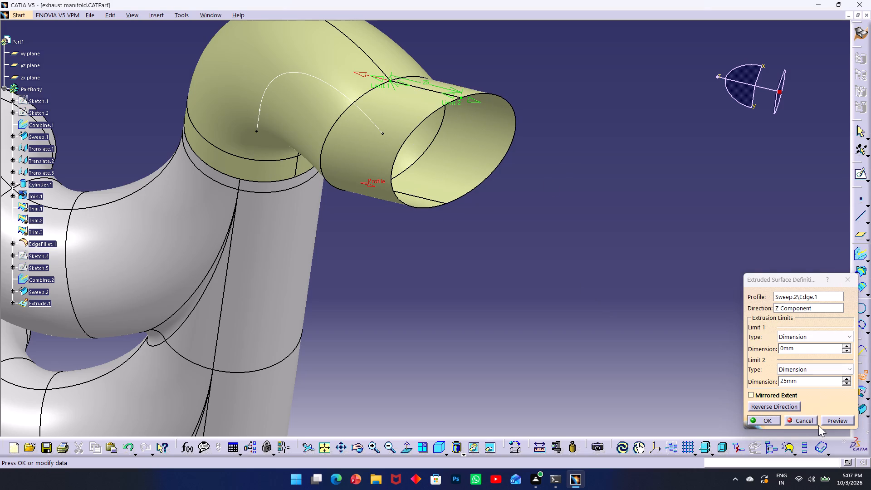
pyautogui.click(760, 417)
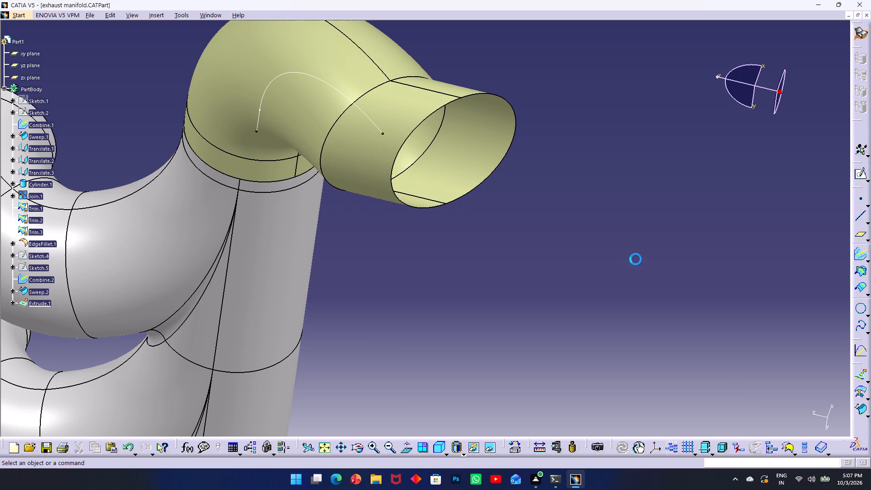
pyautogui.click(634, 257)
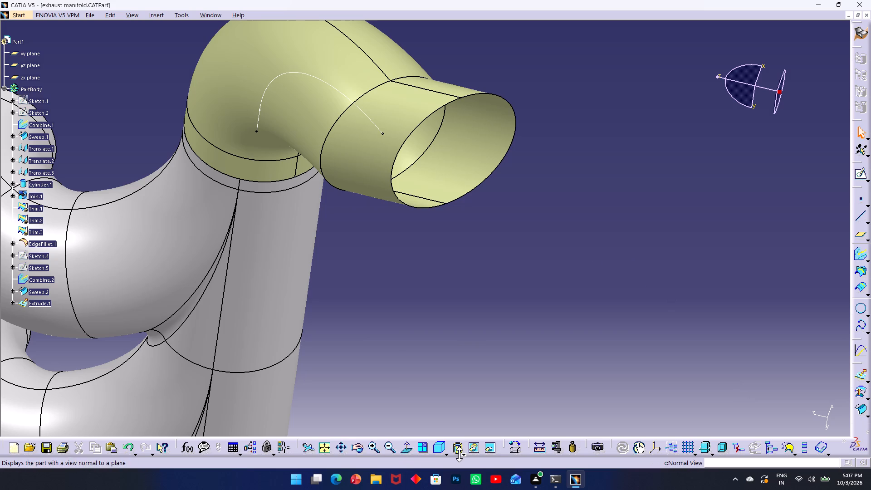
# Set the model's display mode to plain Shading (SHD), without edges.
pyautogui.click(459, 454)
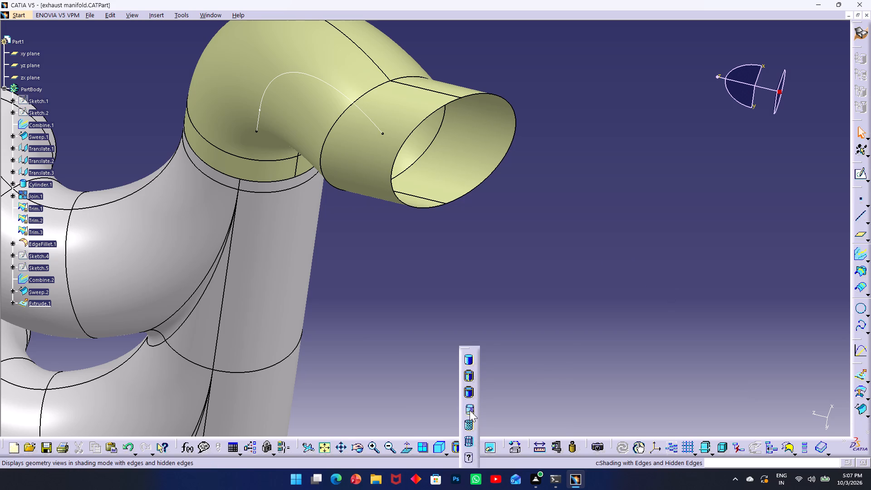
pyautogui.click(469, 428)
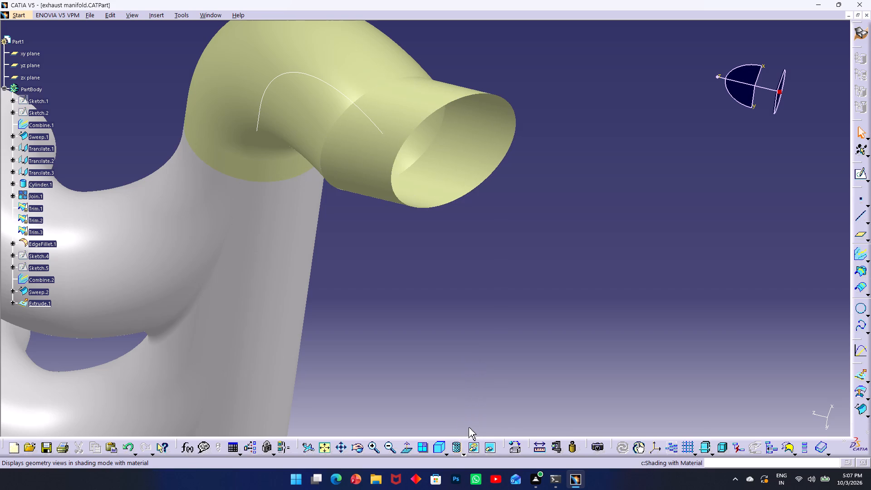
pyautogui.click(509, 323)
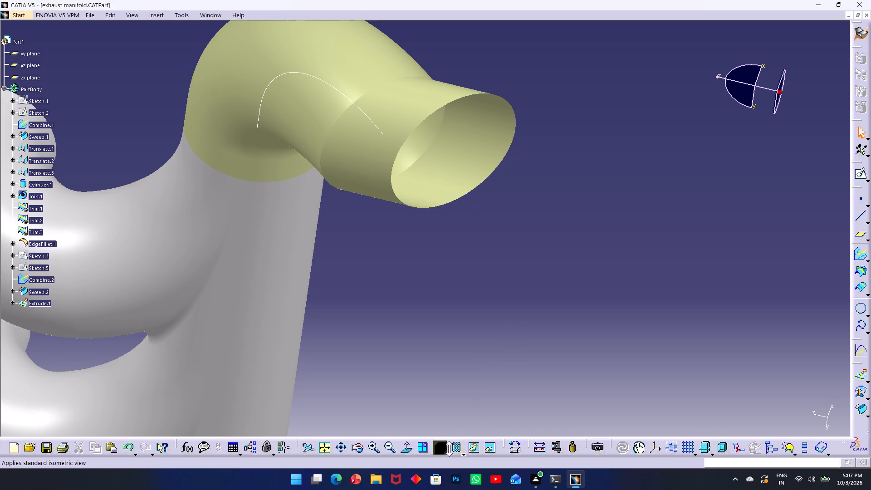
pyautogui.click(461, 451)
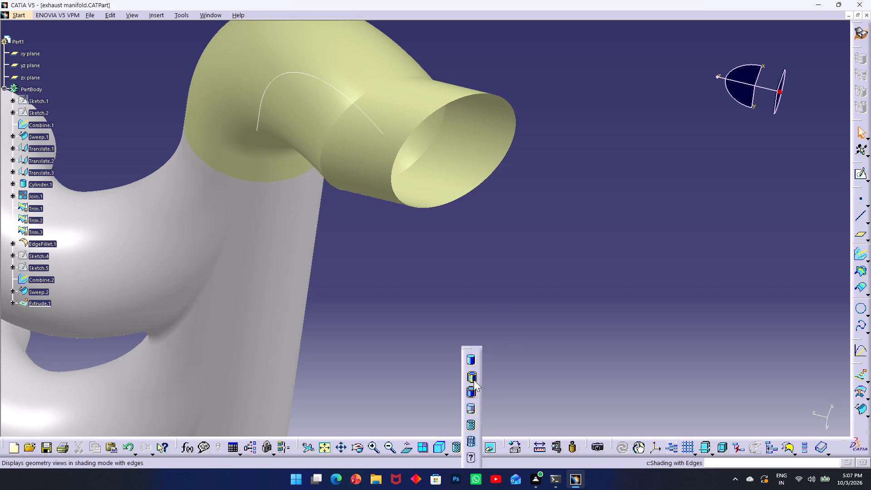
pyautogui.click(469, 408)
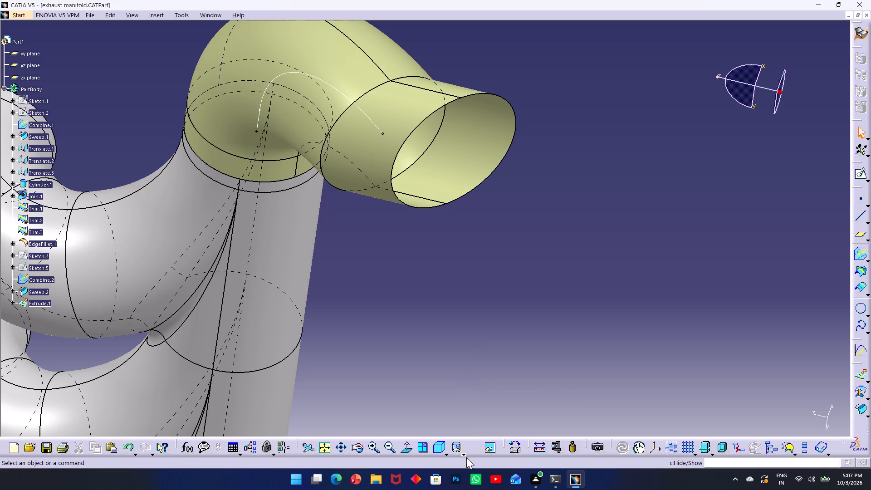
pyautogui.click(462, 450)
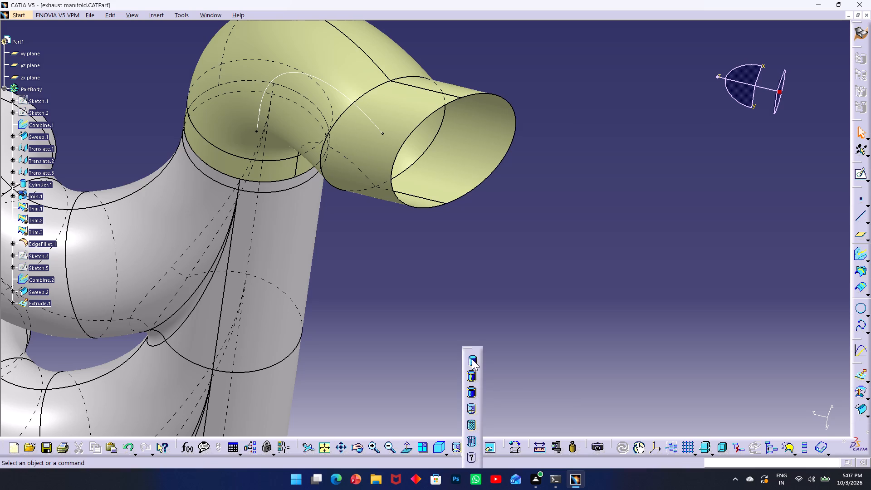
pyautogui.click(472, 359)
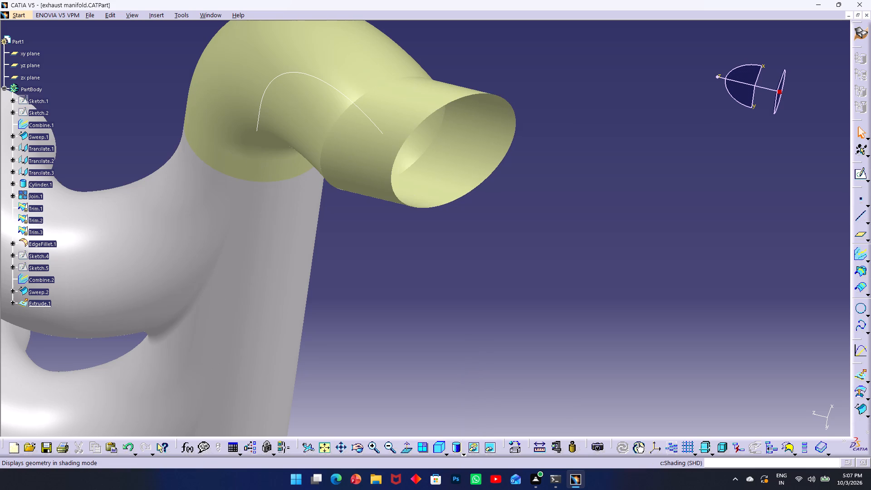
# Examine the whole manifold, its four runners and the extended outlet pipe from several sides.
pyautogui.moveTo(523, 225); pyautogui.dragTo(486, 224, button='middle')
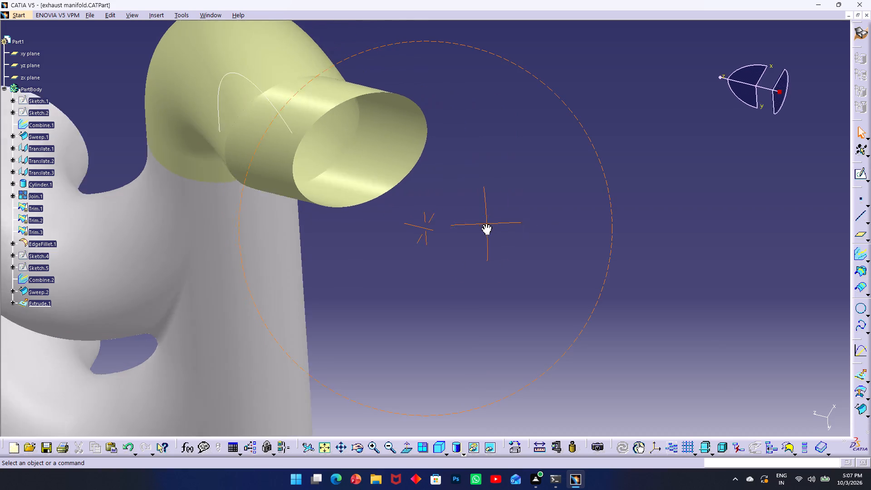
pyautogui.moveTo(486, 224); pyautogui.dragTo(266, 250, button='middle')
pyautogui.keyDown('ctrl'); pyautogui.moveTo(367, 282); pyautogui.dragTo(341, 241, button='middle'); pyautogui.keyUp('ctrl')
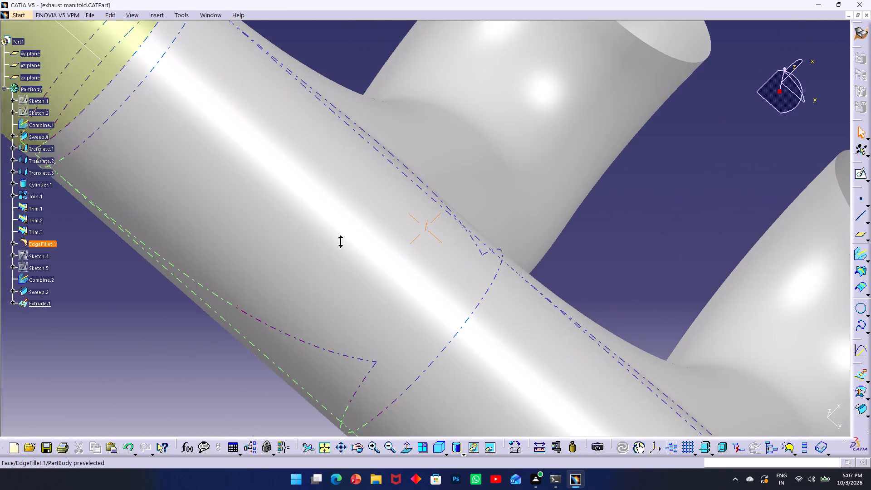
pyautogui.keyDown('ctrl'); pyautogui.moveTo(341, 241); pyautogui.dragTo(581, 388, button='middle'); pyautogui.keyUp('ctrl')
pyautogui.scroll(1, 602, 317)
pyautogui.keyDown('ctrl'); pyautogui.moveTo(602, 316); pyautogui.dragTo(505, 299, button='middle'); pyautogui.keyUp('ctrl')
pyautogui.keyDown('ctrl'); pyautogui.moveTo(521, 297); pyautogui.dragTo(543, 290, button='middle'); pyautogui.keyUp('ctrl')
pyautogui.scroll(1, 563, 284)
pyautogui.moveTo(563, 284); pyautogui.dragTo(396, 83, button='middle')
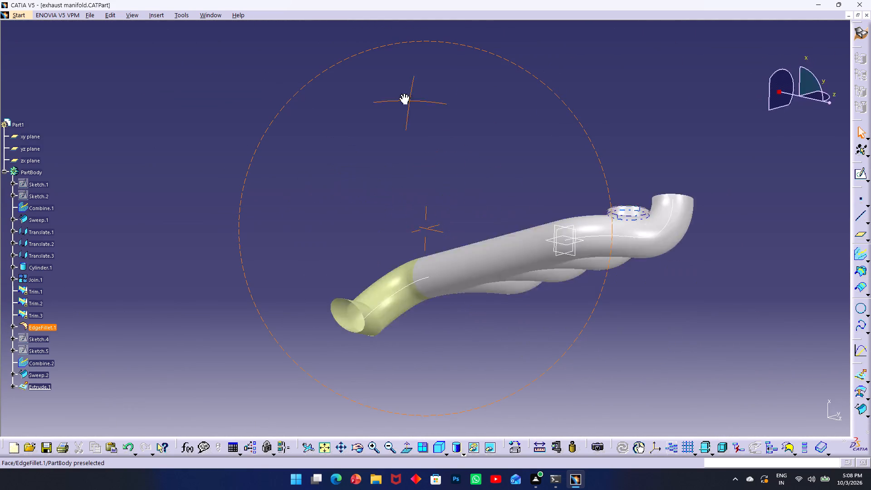
pyautogui.moveTo(396, 83); pyautogui.dragTo(226, 255, button='middle')
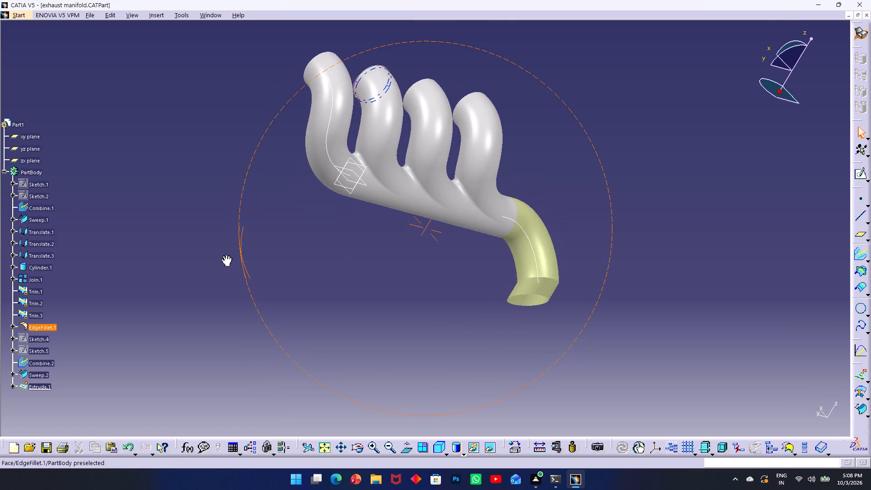
pyautogui.moveTo(226, 255); pyautogui.dragTo(174, 218, button='middle')
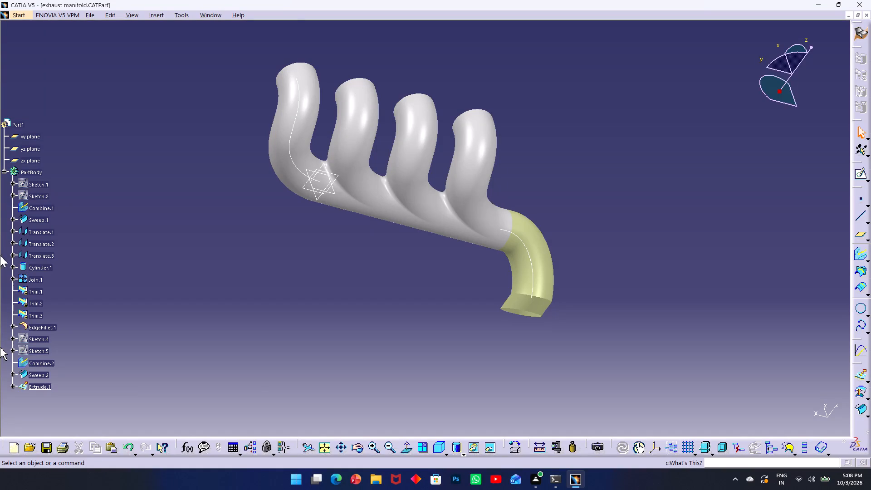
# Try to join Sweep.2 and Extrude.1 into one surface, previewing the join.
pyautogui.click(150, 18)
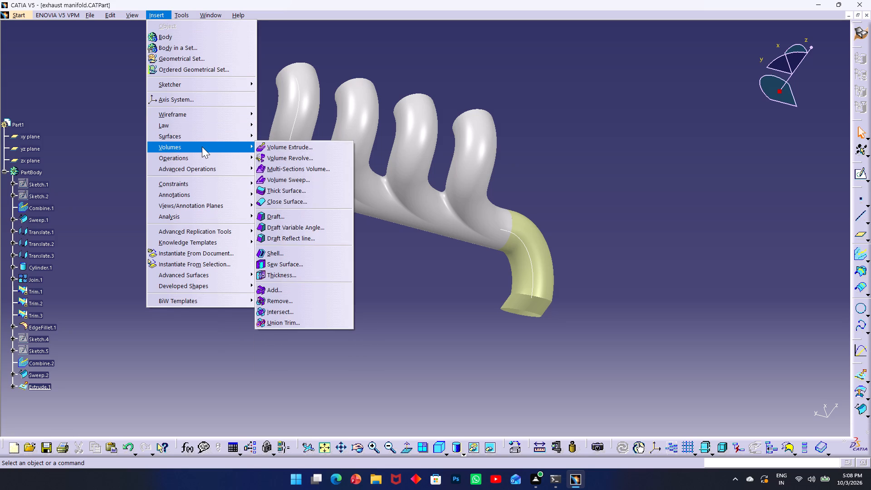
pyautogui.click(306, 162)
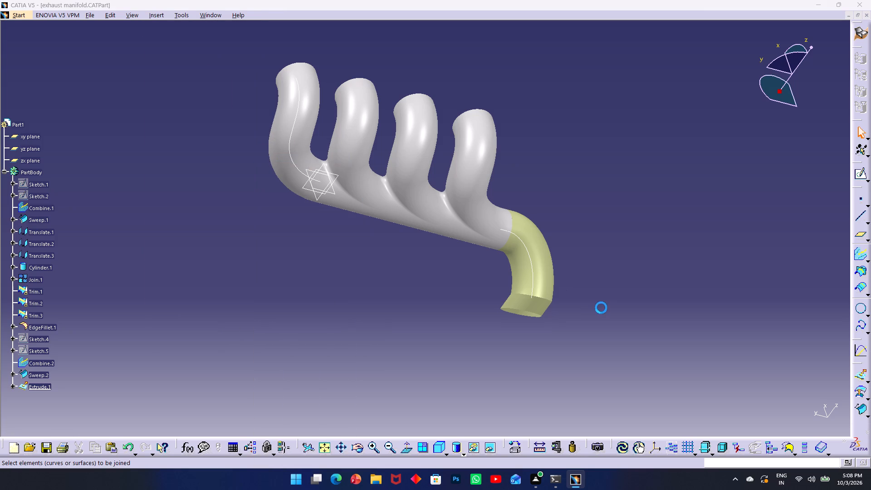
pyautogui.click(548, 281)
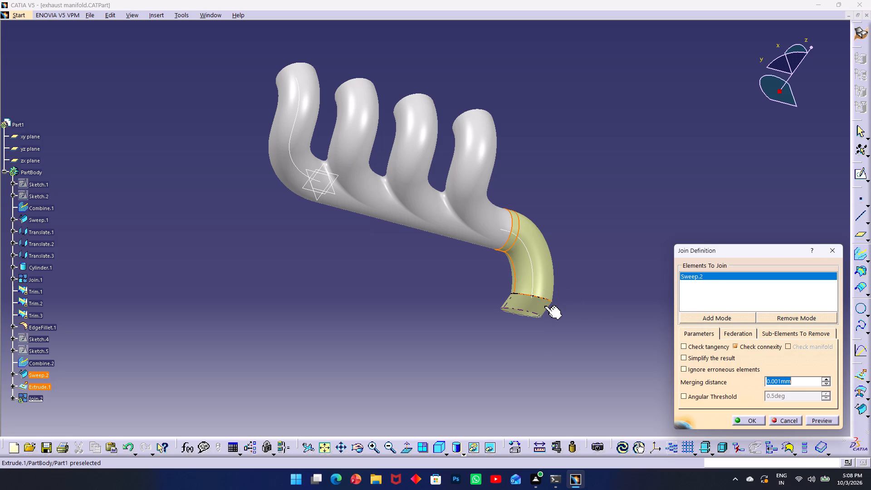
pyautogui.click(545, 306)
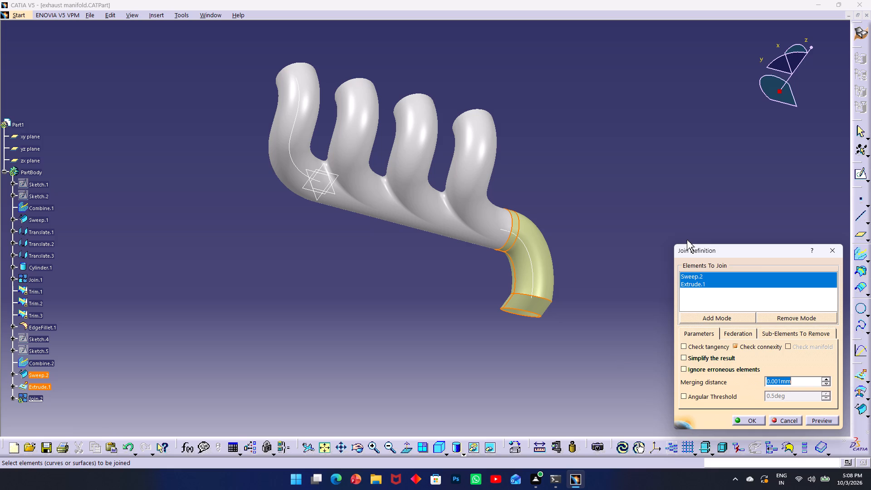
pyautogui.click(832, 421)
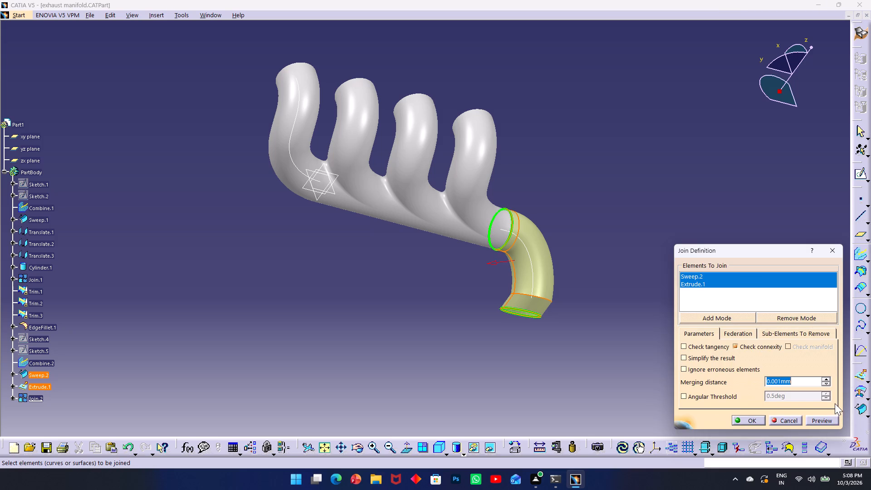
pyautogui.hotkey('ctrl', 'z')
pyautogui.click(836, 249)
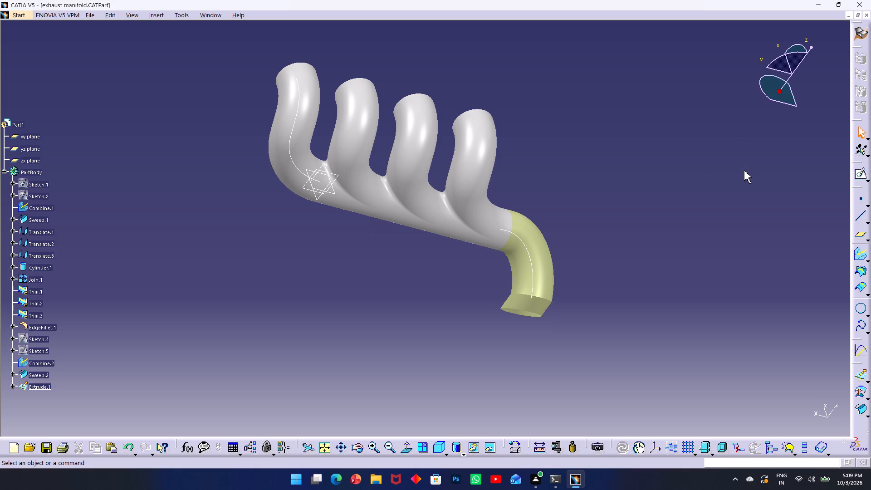
# Examine the outlet extrusion and its transition from the swept pipe up close from several sides.
pyautogui.moveTo(601, 349); pyautogui.dragTo(554, 205, button='middle')
pyautogui.keyDown('ctrl'); pyautogui.moveTo(550, 210); pyautogui.dragTo(549, 199, button='middle'); pyautogui.keyUp('ctrl')
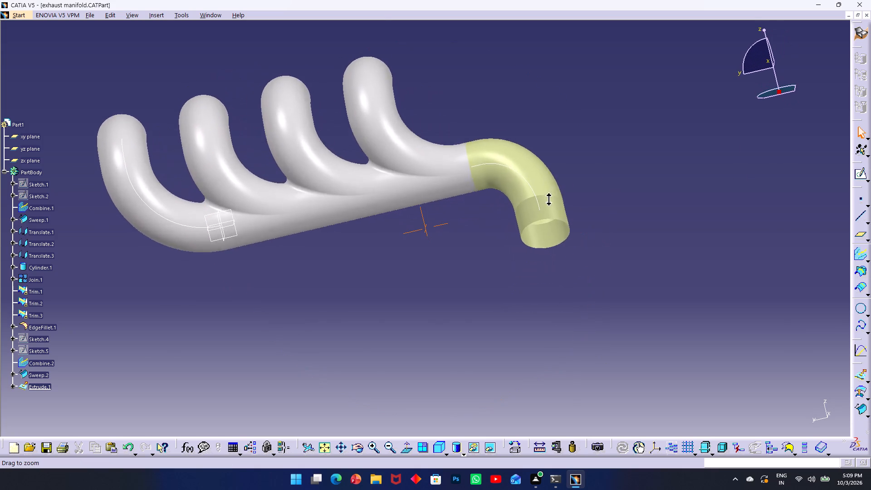
pyautogui.keyDown('ctrl'); pyautogui.moveTo(549, 199); pyautogui.dragTo(552, 155, button='middle'); pyautogui.keyUp('ctrl')
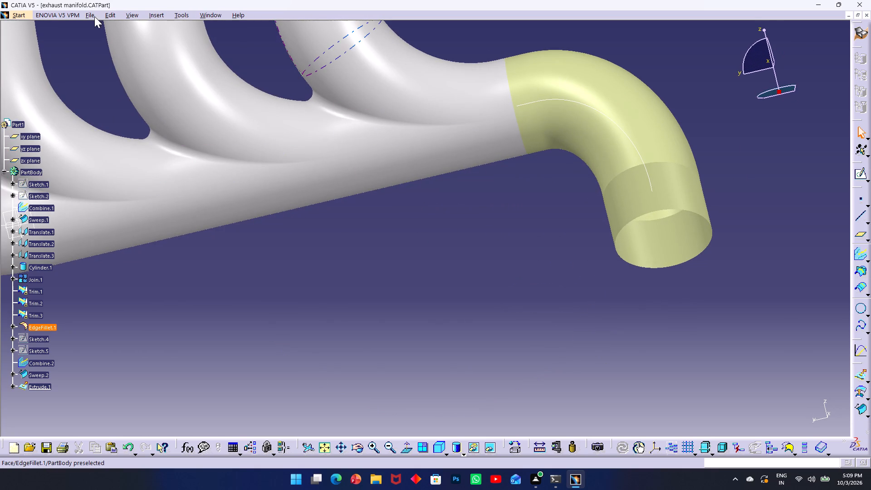
pyautogui.click(149, 15)
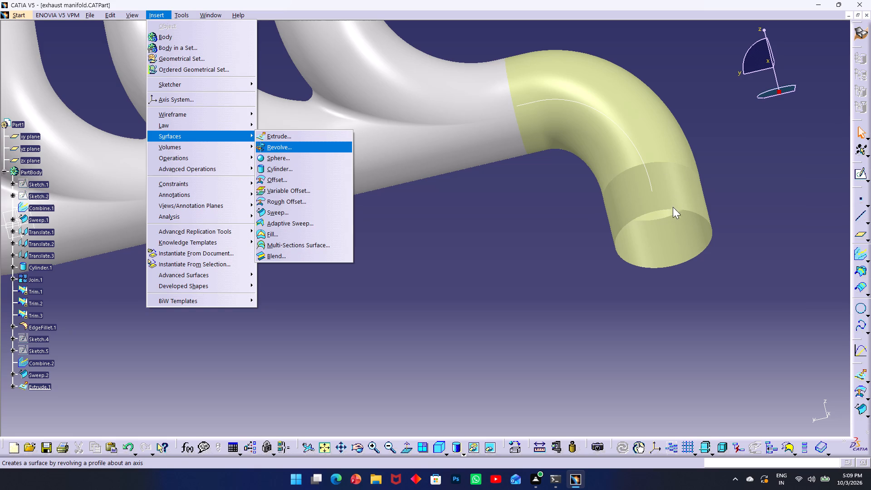
pyautogui.moveTo(763, 210); pyautogui.dragTo(752, 210, button='middle')
pyautogui.scroll(-1, 757, 210)
pyautogui.scroll(1, 747, 190)
pyautogui.moveTo(744, 190); pyautogui.dragTo(725, 190, button='middle')
pyautogui.moveTo(725, 190); pyautogui.dragTo(725, 190, button='middle')
pyautogui.click(439, 337)
pyautogui.keyDown('ctrl'); pyautogui.moveTo(715, 271); pyautogui.dragTo(655, 255, button='middle'); pyautogui.keyUp('ctrl')
pyautogui.moveTo(654, 257); pyautogui.dragTo(480, 253, button='middle')
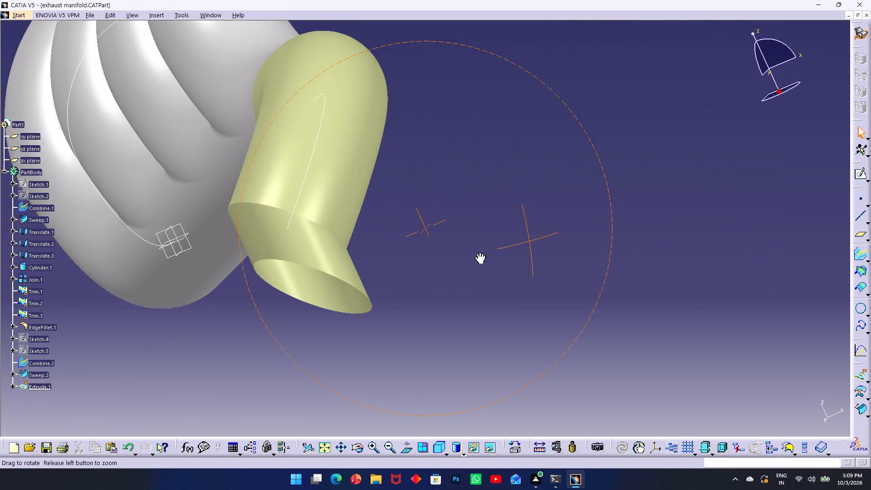
pyautogui.moveTo(480, 253); pyautogui.dragTo(411, 260, button='middle')
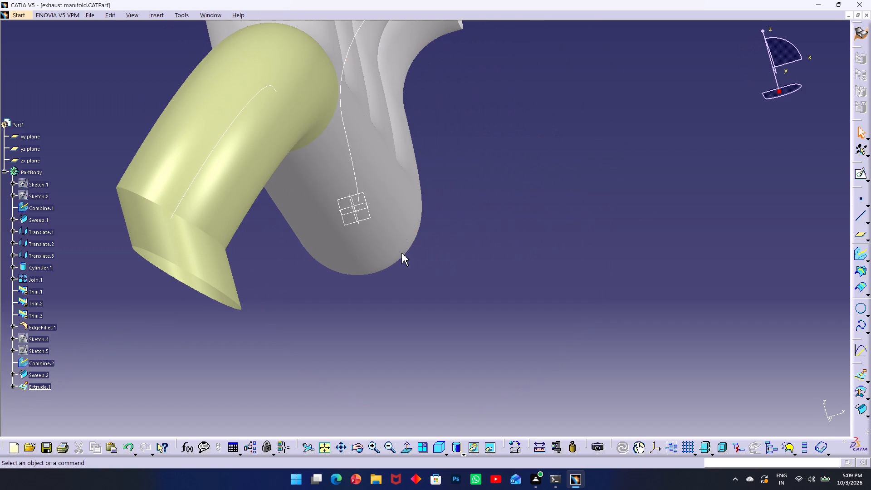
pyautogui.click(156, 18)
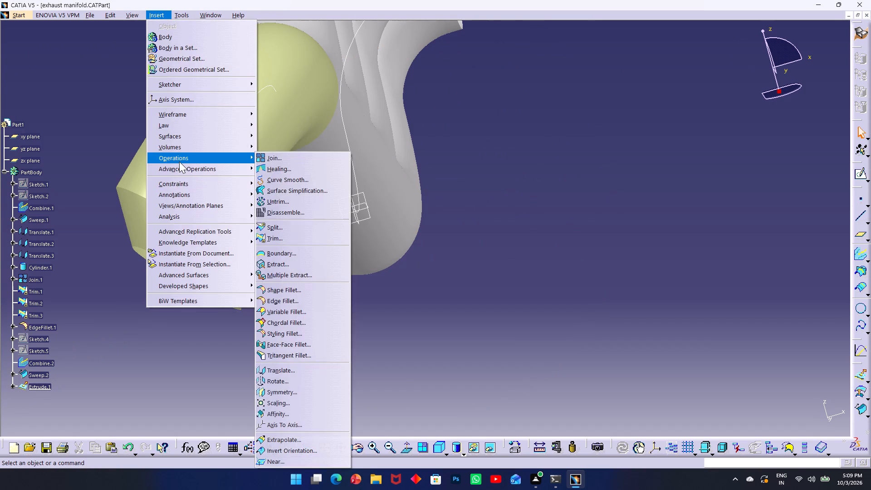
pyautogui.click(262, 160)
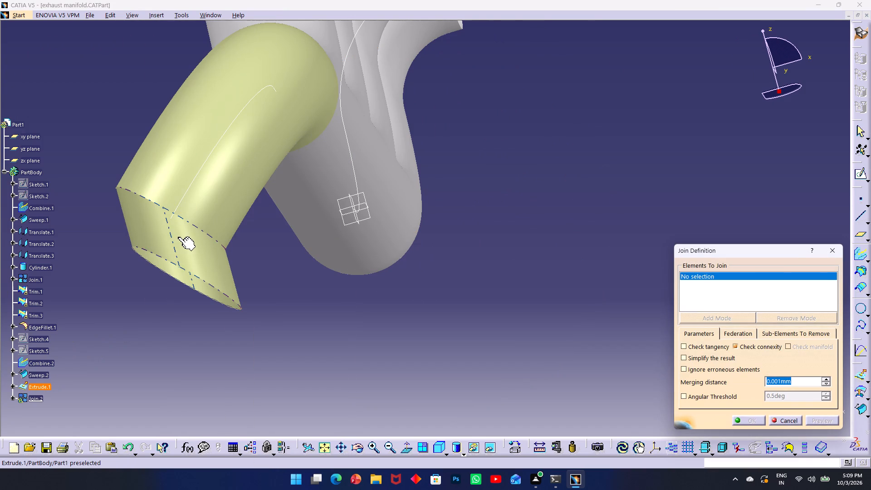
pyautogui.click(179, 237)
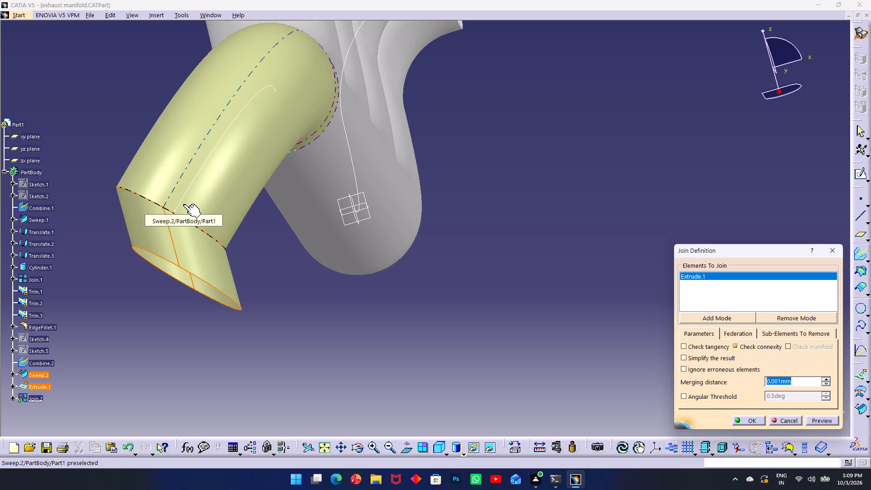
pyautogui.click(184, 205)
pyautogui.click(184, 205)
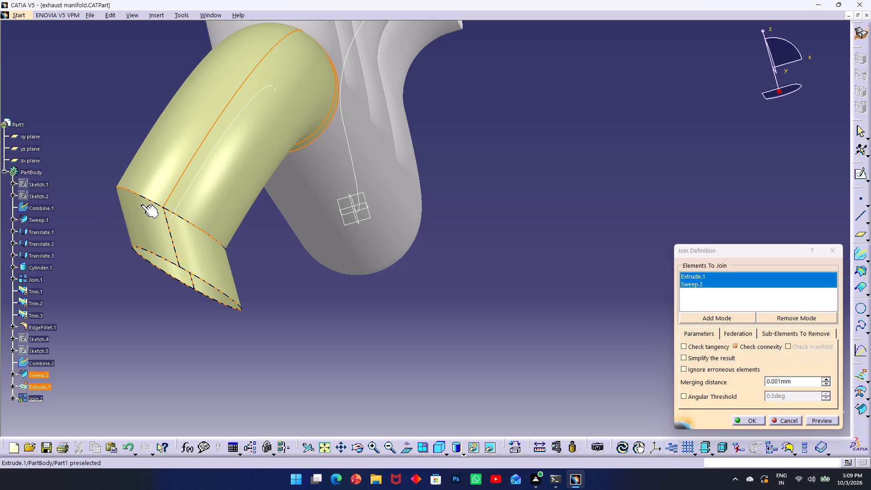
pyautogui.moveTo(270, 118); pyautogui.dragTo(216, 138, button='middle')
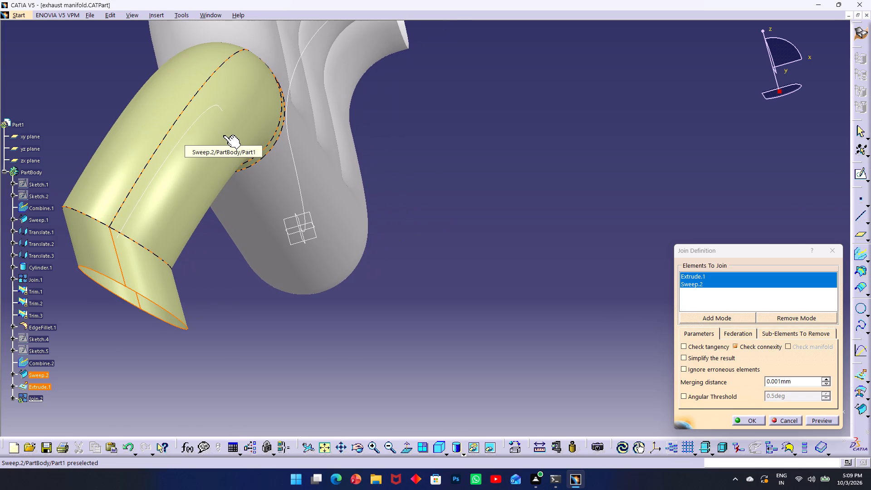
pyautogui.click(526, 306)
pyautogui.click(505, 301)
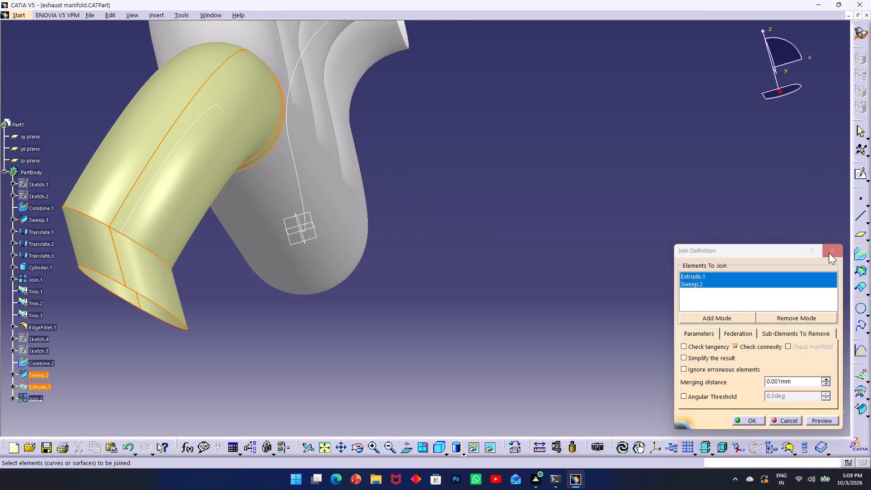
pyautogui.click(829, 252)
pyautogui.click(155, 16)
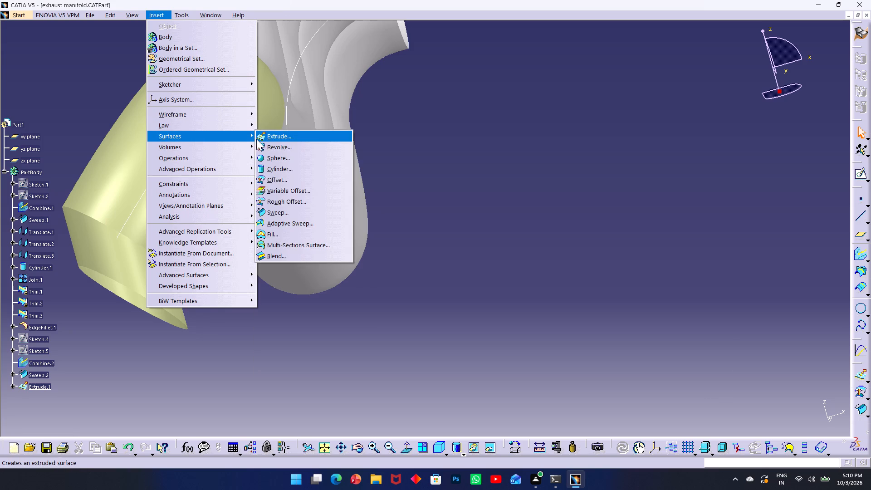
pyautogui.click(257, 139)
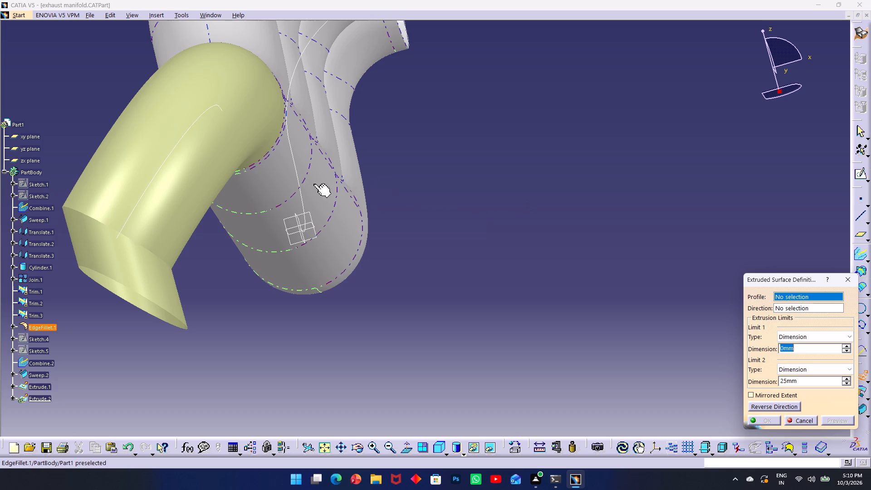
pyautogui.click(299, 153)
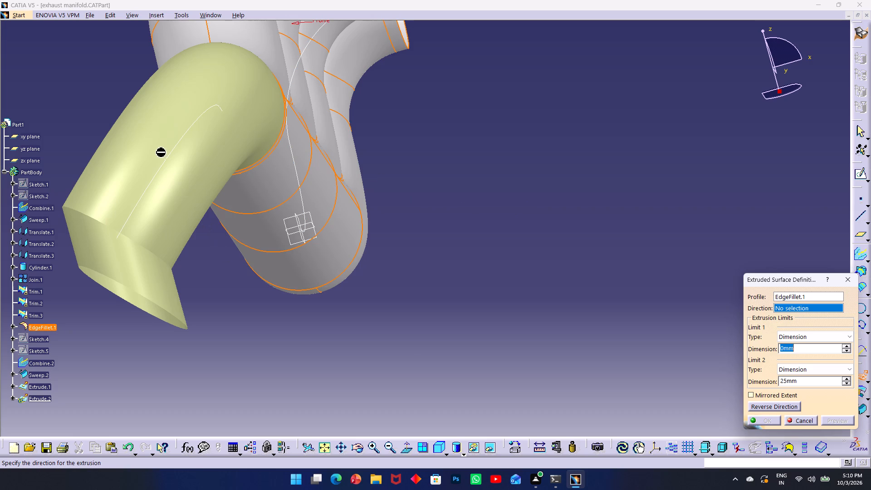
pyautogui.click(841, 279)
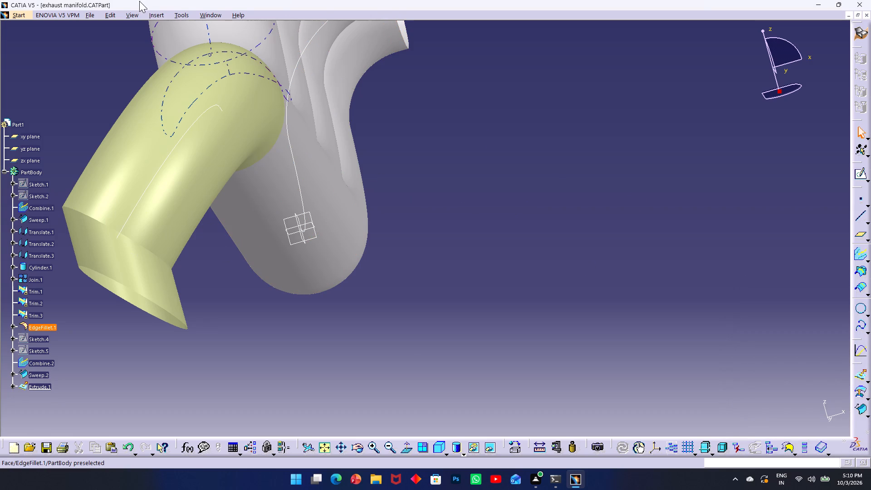
# Join EdgeFillet.1, Sweep.2 and Extrude.1 into one surface with a 0.001 mm merging distance, previewing the join first.
pyautogui.click(154, 17)
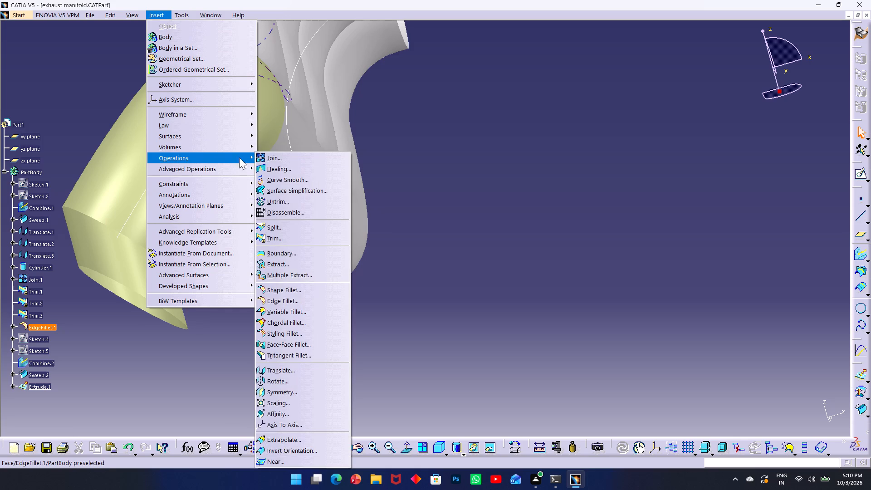
pyautogui.click(257, 157)
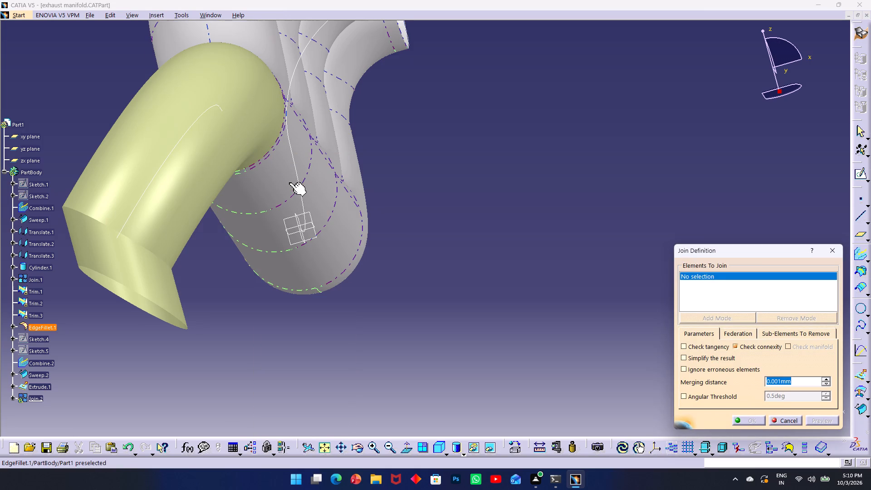
pyautogui.click(289, 183)
pyautogui.click(248, 135)
pyautogui.click(124, 264)
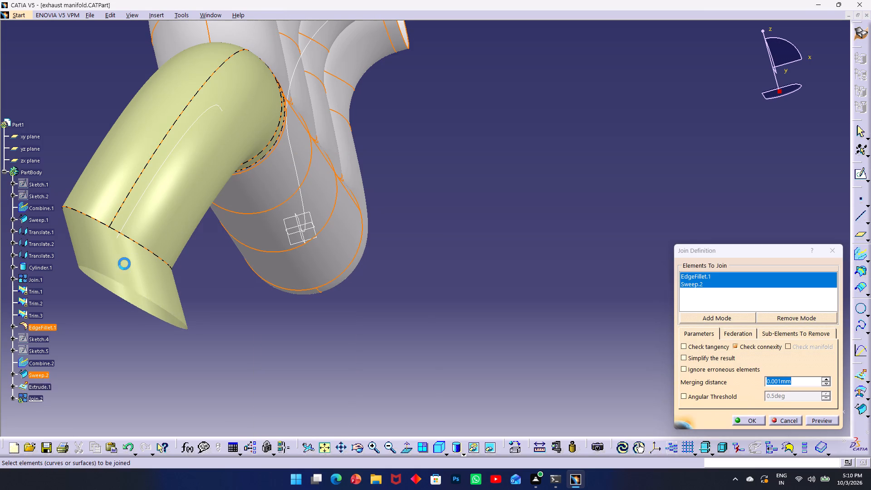
pyautogui.click(818, 418)
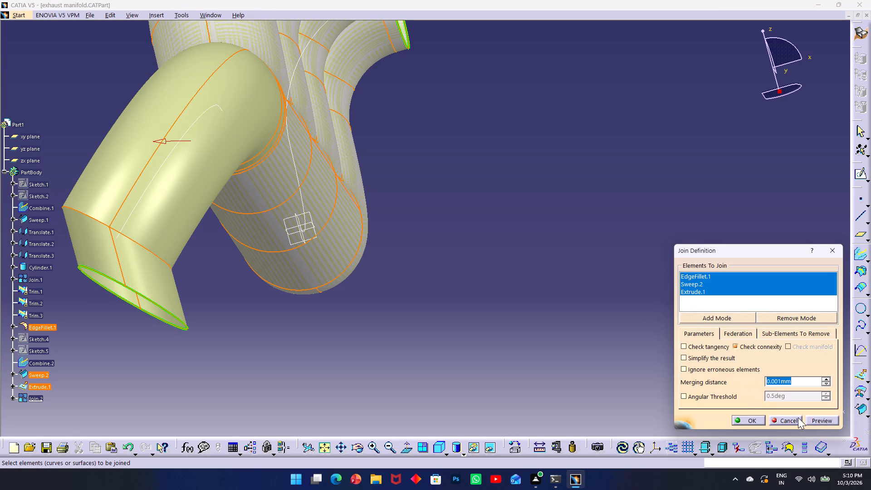
pyautogui.click(755, 419)
pyautogui.click(643, 343)
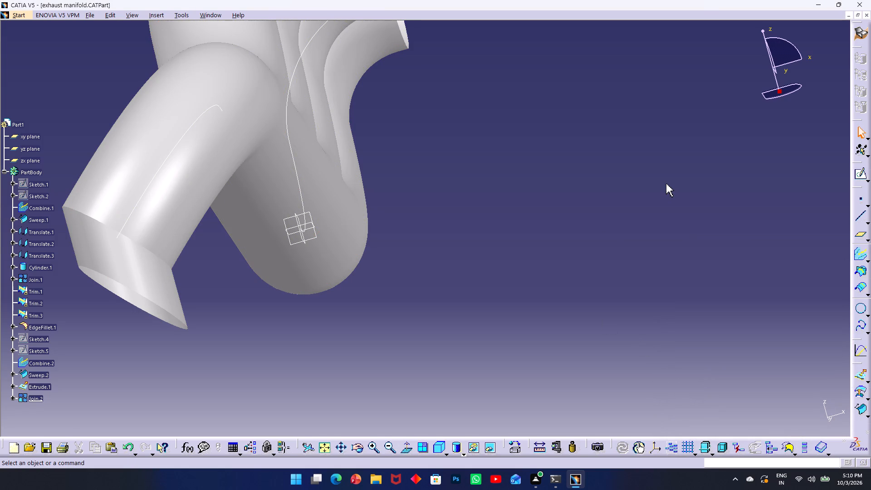
# Switch the manifold part to the Part Design workbench.
pyautogui.keyDown('ctrl'); pyautogui.moveTo(451, 168); pyautogui.dragTo(549, 229, button='middle'); pyautogui.keyUp('ctrl')
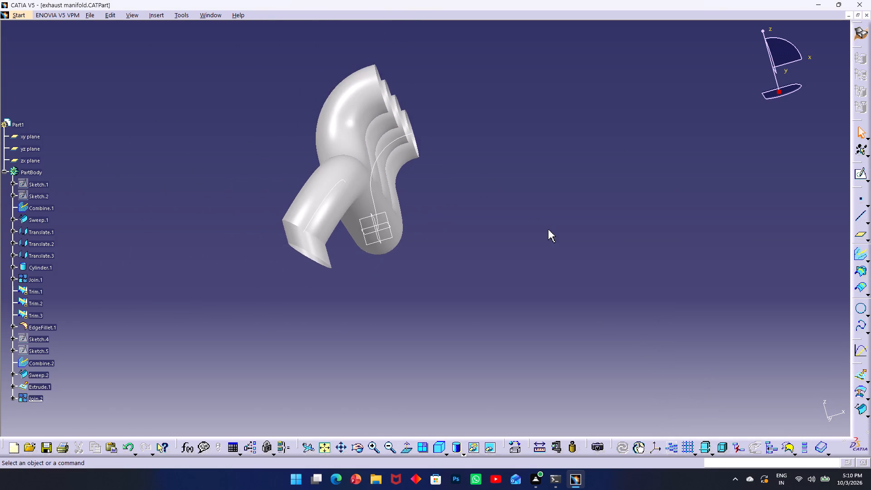
pyautogui.moveTo(546, 229); pyautogui.dragTo(161, 279, button='middle')
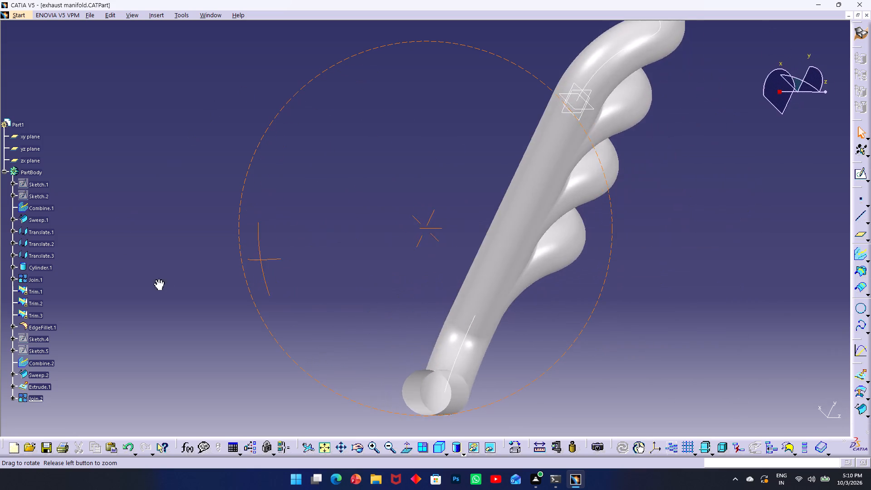
pyautogui.moveTo(161, 279); pyautogui.dragTo(452, 175, button='middle')
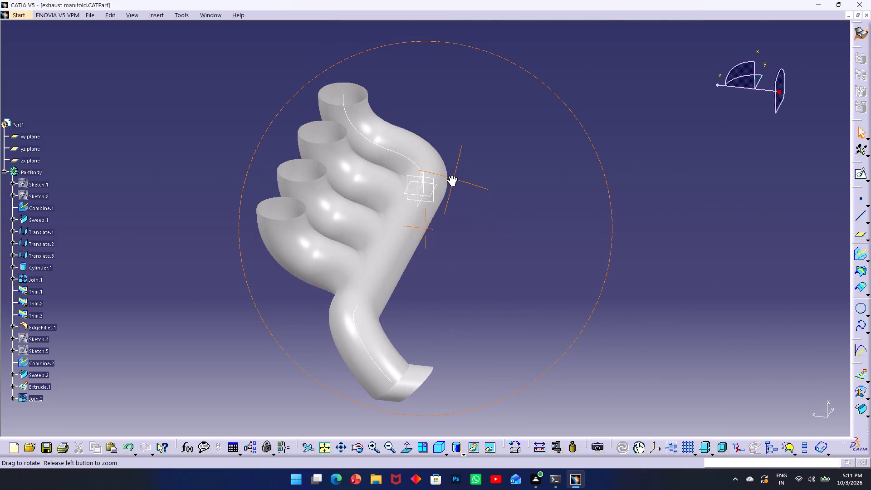
pyautogui.moveTo(452, 175); pyautogui.dragTo(399, 153, button='middle')
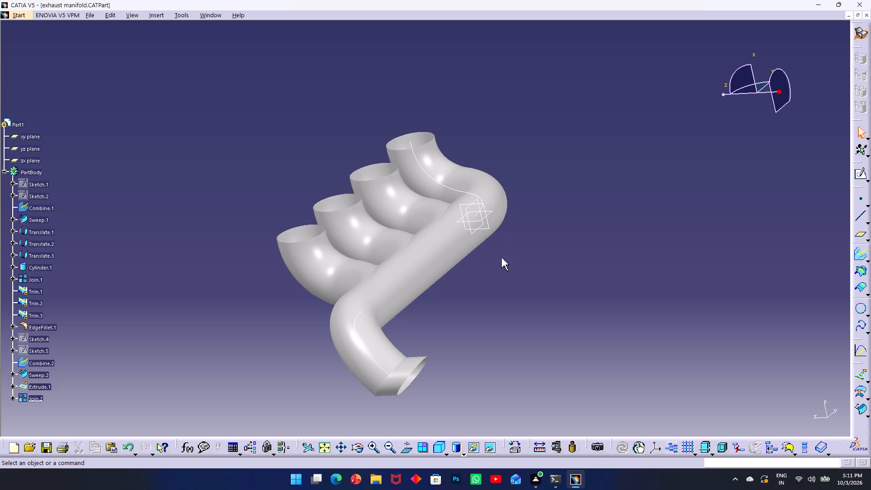
pyautogui.click(18, 12)
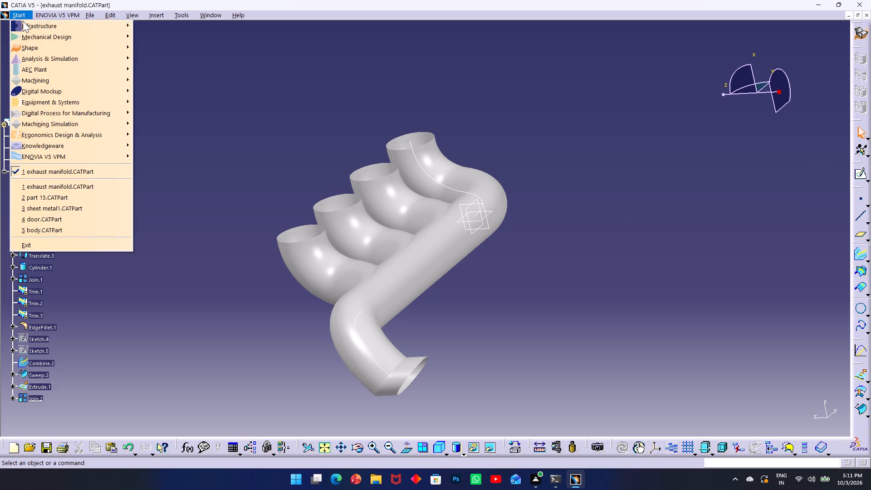
pyautogui.click(43, 33)
pyautogui.click(149, 36)
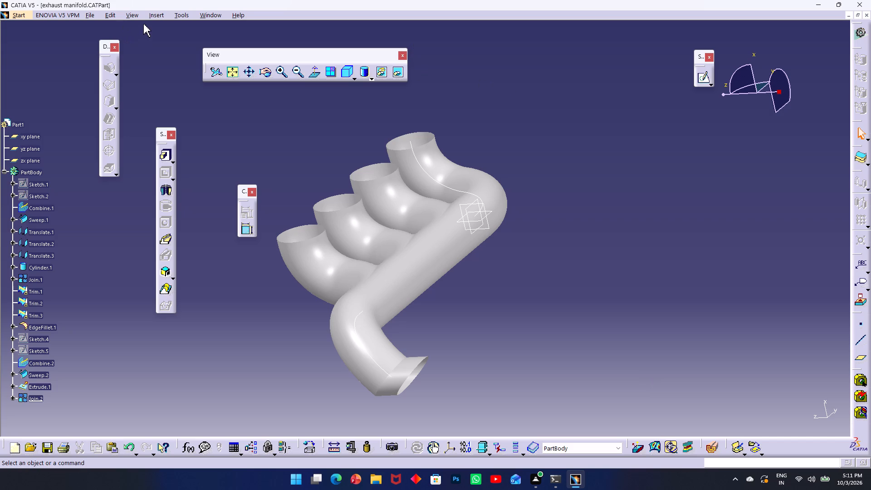
# Thicken the joined surface Join.2 with a 3 mm first offset and 0 mm second offset, reversing the thickening direction inward.
pyautogui.click(153, 17)
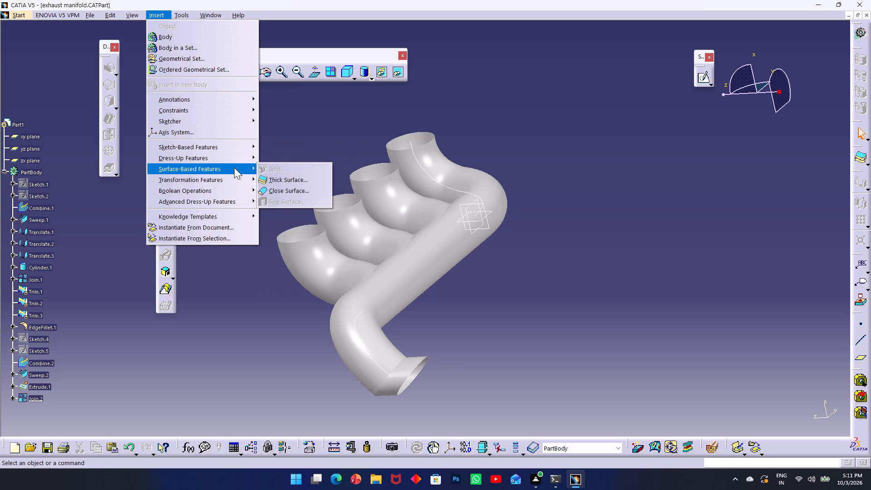
pyautogui.click(265, 177)
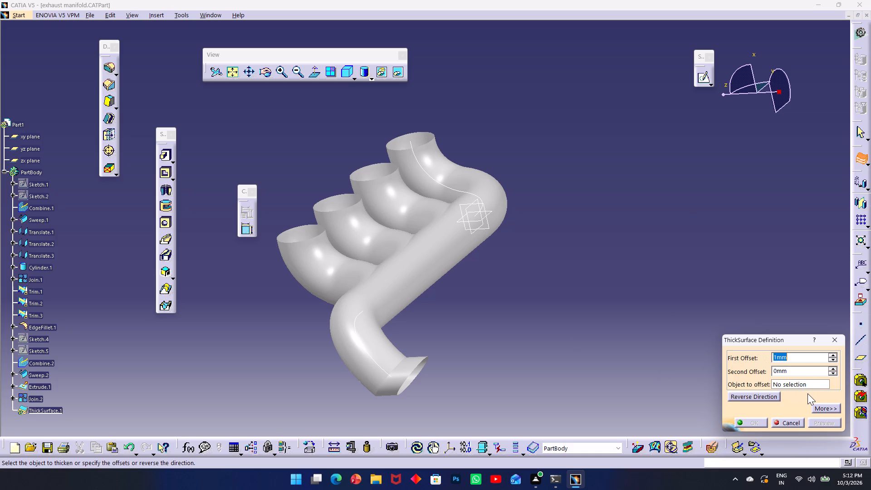
pyautogui.press('3')
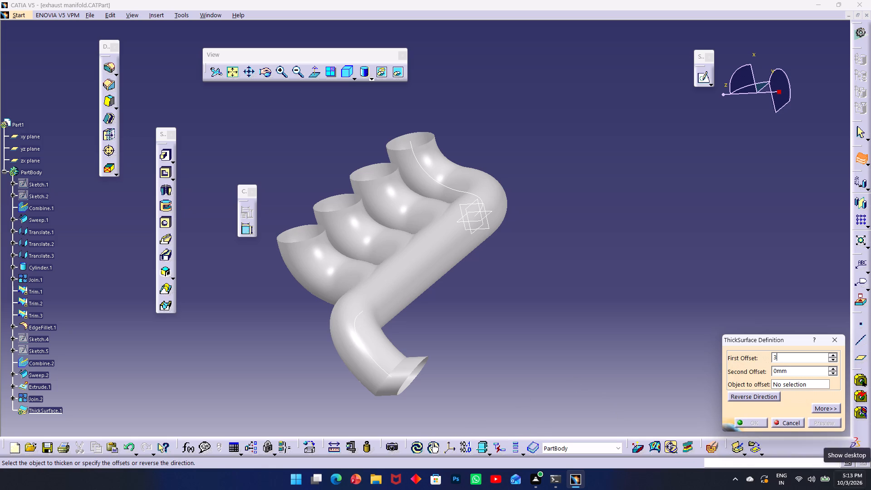
pyautogui.click(795, 387)
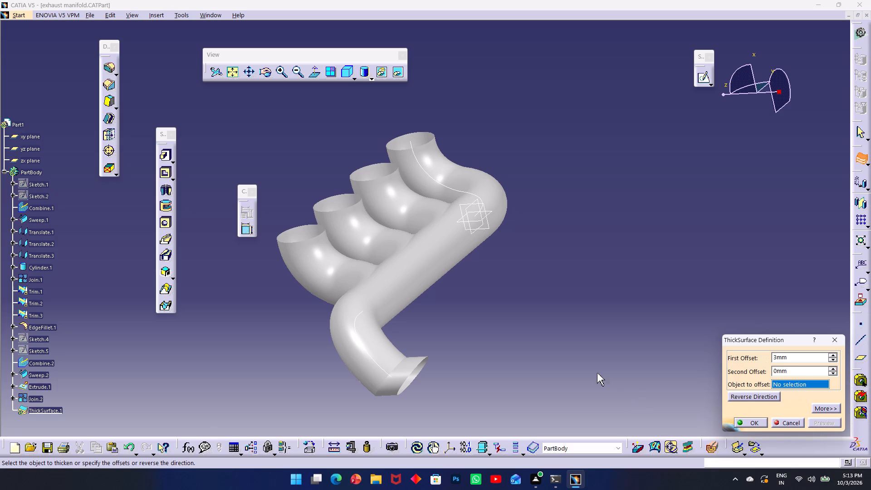
pyautogui.click(415, 249)
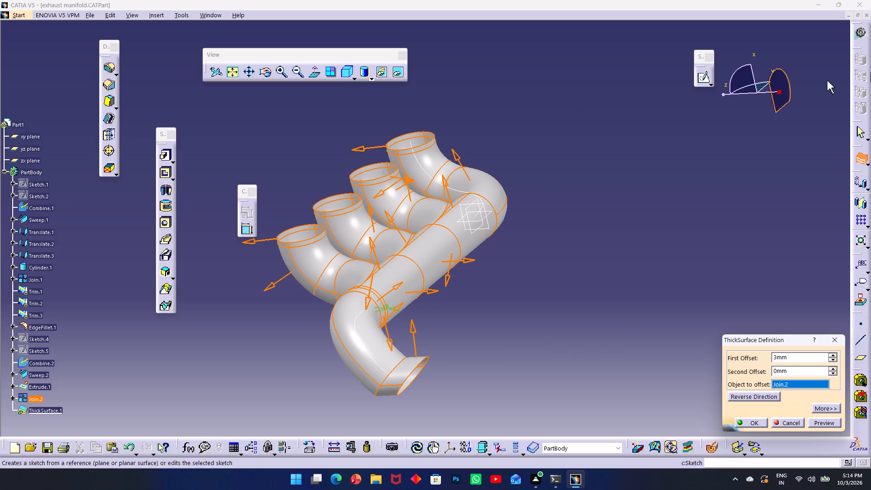
pyautogui.moveTo(601, 93); pyautogui.dragTo(271, 245, button='middle')
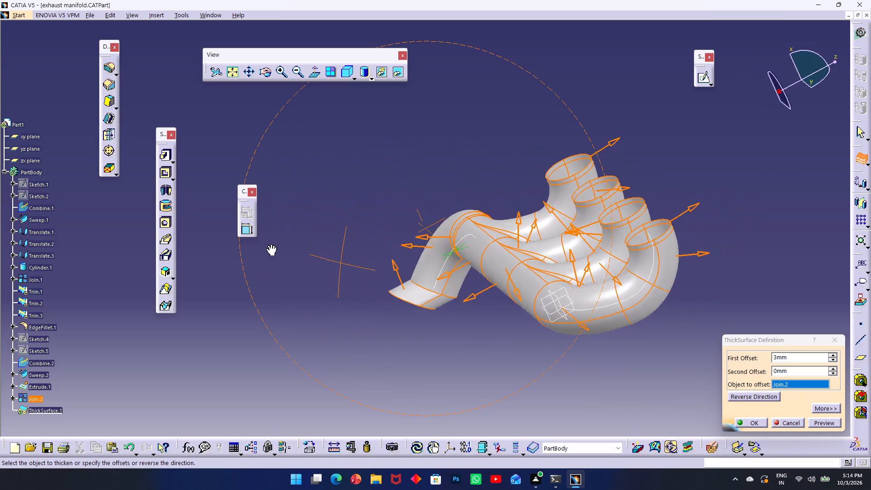
pyautogui.moveTo(271, 245); pyautogui.dragTo(492, 313, button='middle')
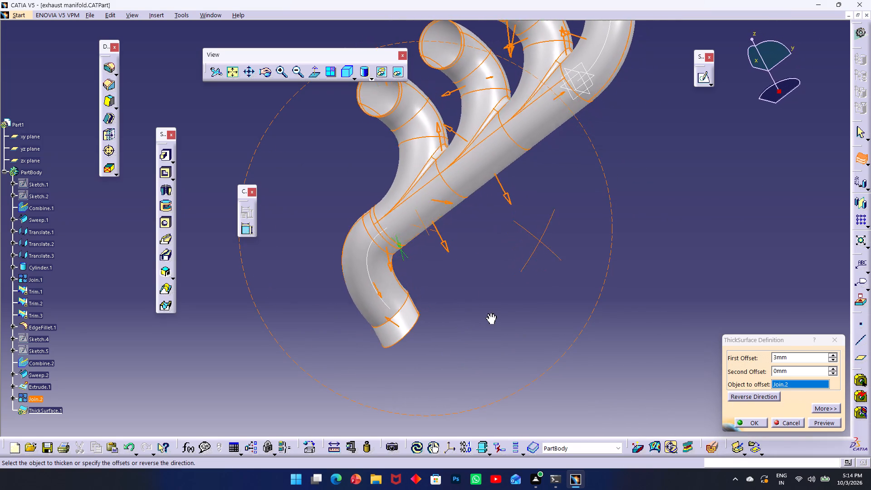
pyautogui.moveTo(492, 313); pyautogui.dragTo(497, 313, button='middle')
pyautogui.click(767, 395)
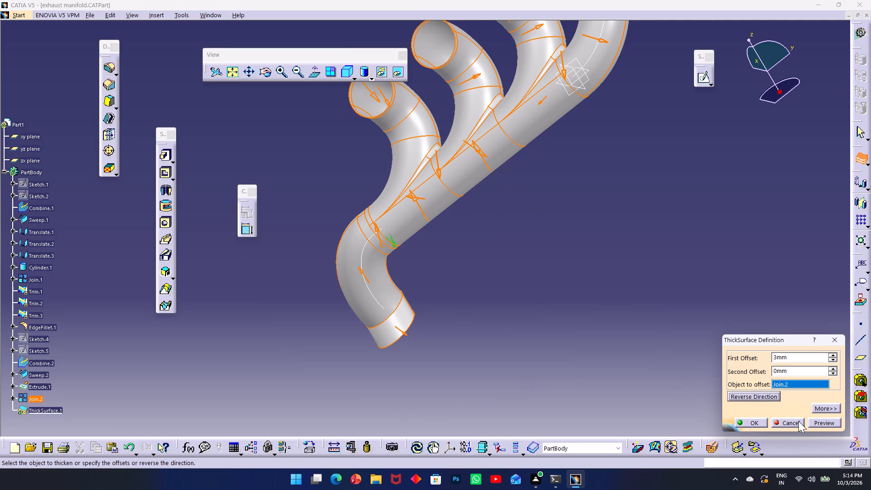
pyautogui.click(814, 423)
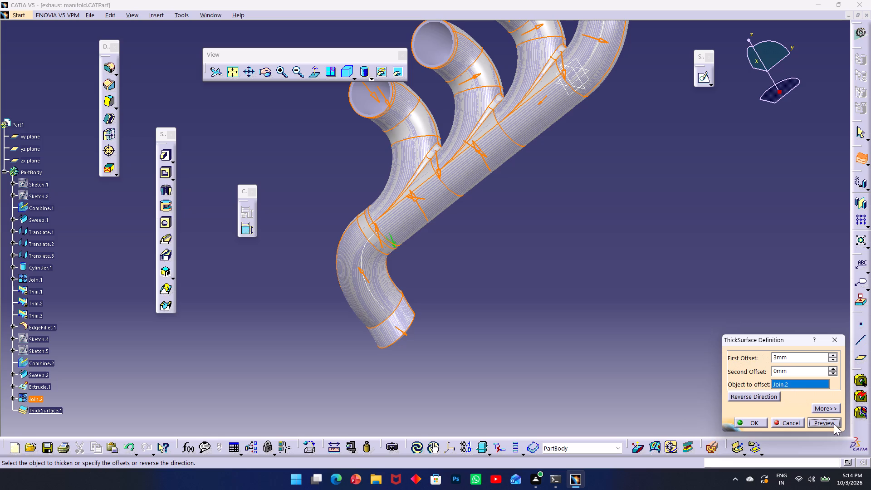
pyautogui.click(754, 425)
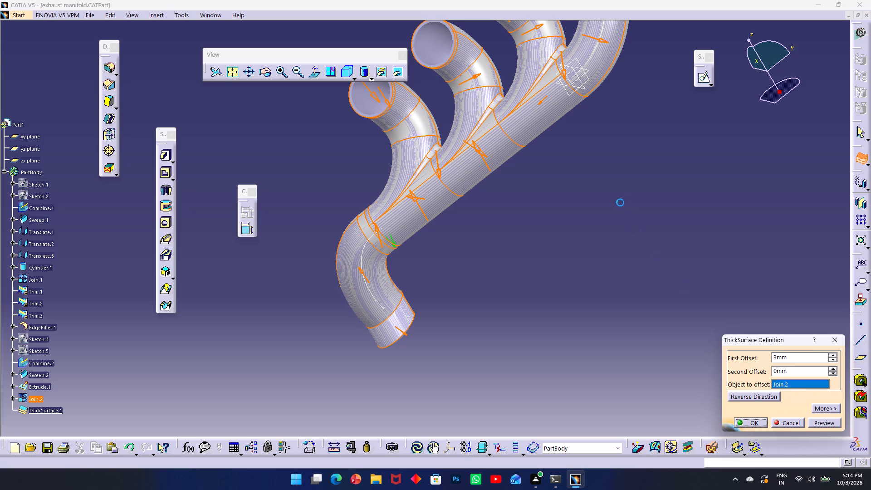
pyautogui.click(618, 202)
# Examine the thickened manifold from several sides, checking the four runners, the main pipe and the outlet bend.
pyautogui.scroll(1, 560, 208)
pyautogui.moveTo(557, 216); pyautogui.dragTo(557, 216, button='middle')
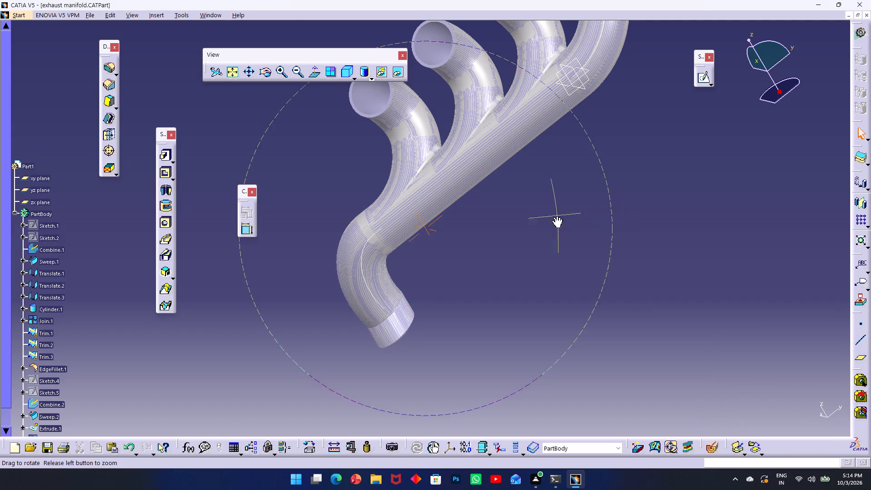
pyautogui.moveTo(557, 216); pyautogui.dragTo(592, 372, button='middle')
pyautogui.keyDown('ctrl'); pyautogui.scroll(-1, 600, 364); pyautogui.keyUp('ctrl')
pyautogui.click(549, 266)
pyautogui.moveTo(544, 248); pyautogui.dragTo(544, 252)
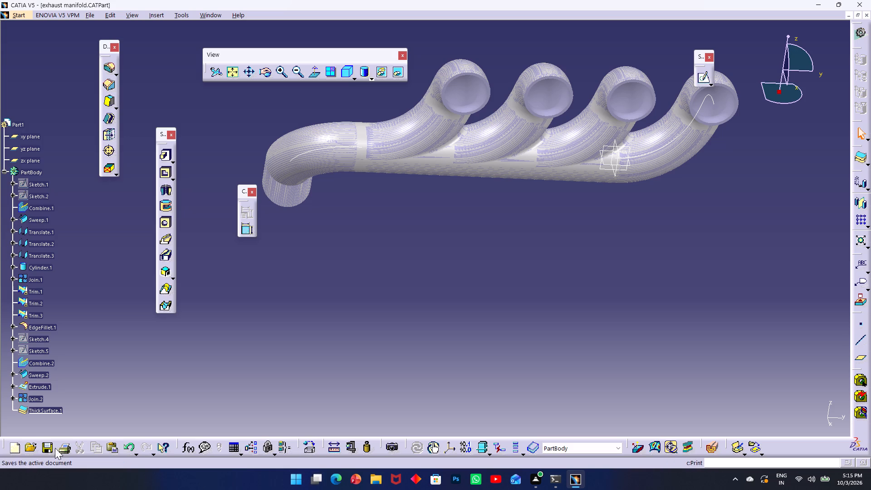
pyautogui.scroll(1, 340, 284)
pyautogui.moveTo(343, 286); pyautogui.dragTo(380, 186, button='middle')
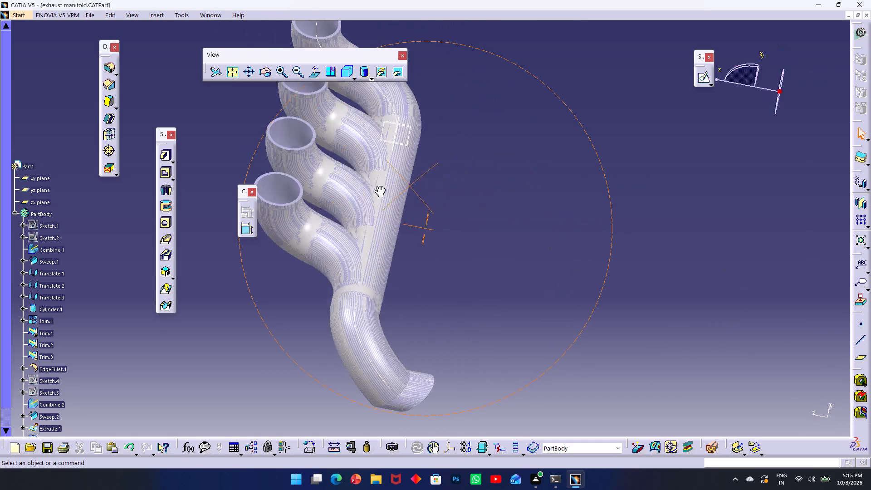
pyautogui.moveTo(380, 186); pyautogui.dragTo(135, 241, button='middle')
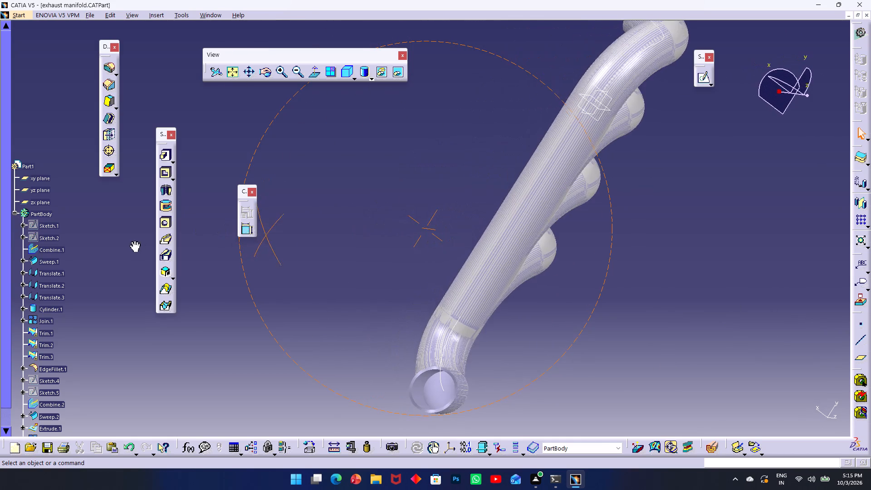
pyautogui.moveTo(135, 241); pyautogui.dragTo(130, 241, button='middle')
pyautogui.keyDown('ctrl'); pyautogui.moveTo(369, 271); pyautogui.dragTo(472, 308, button='middle'); pyautogui.keyUp('ctrl')
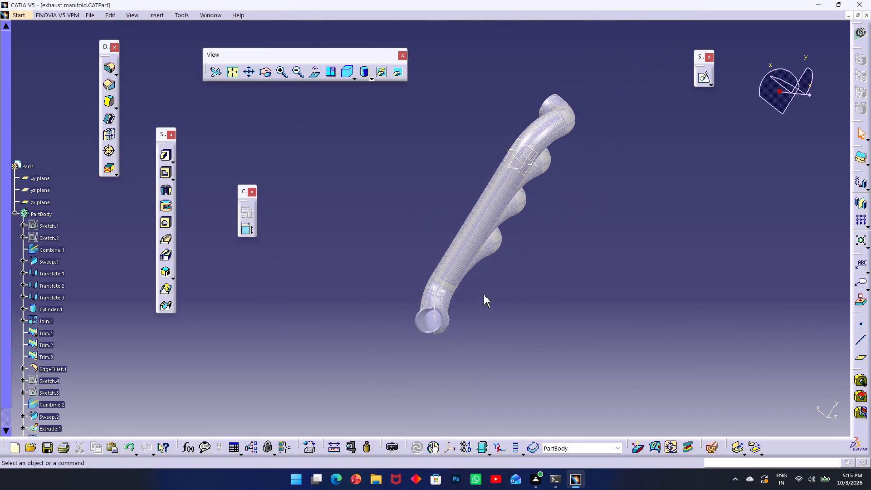
pyautogui.moveTo(484, 295); pyautogui.dragTo(227, 103, button='middle')
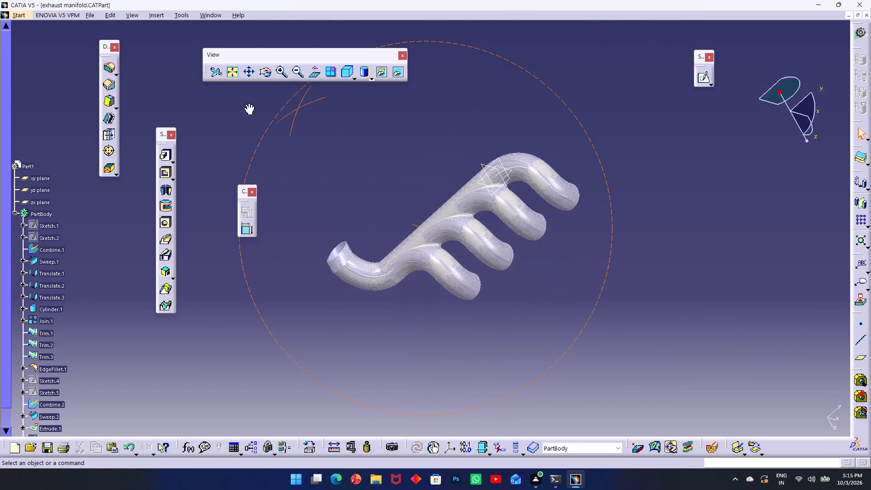
pyautogui.moveTo(227, 103); pyautogui.dragTo(219, 106, button='middle')
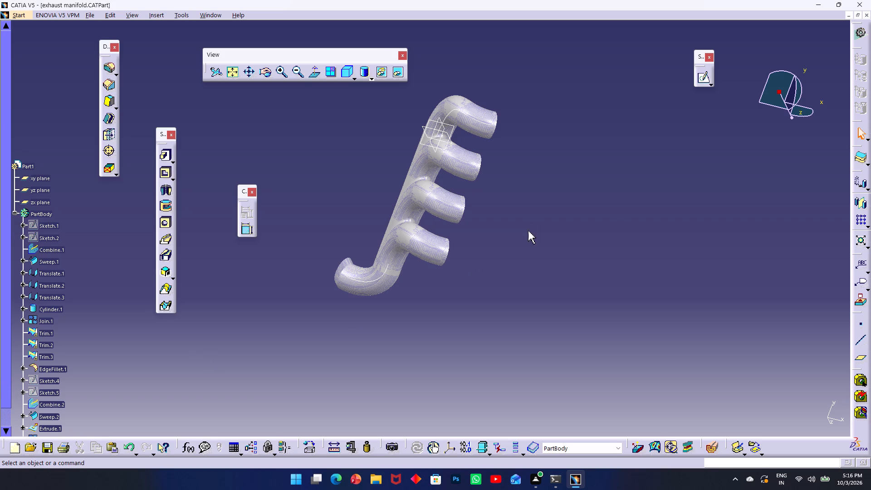
pyautogui.moveTo(530, 231); pyautogui.dragTo(559, 202, button='middle')
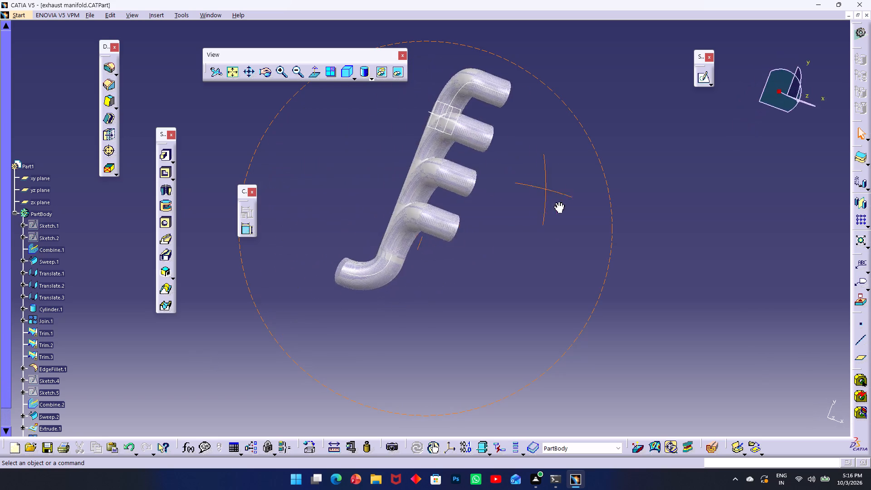
pyautogui.moveTo(559, 202); pyautogui.dragTo(449, 240, button='middle')
pyautogui.scroll(-1, 461, 200)
pyautogui.keyDown('ctrl'); pyautogui.moveTo(429, 214); pyautogui.dragTo(487, 175, button='middle'); pyautogui.keyUp('ctrl')
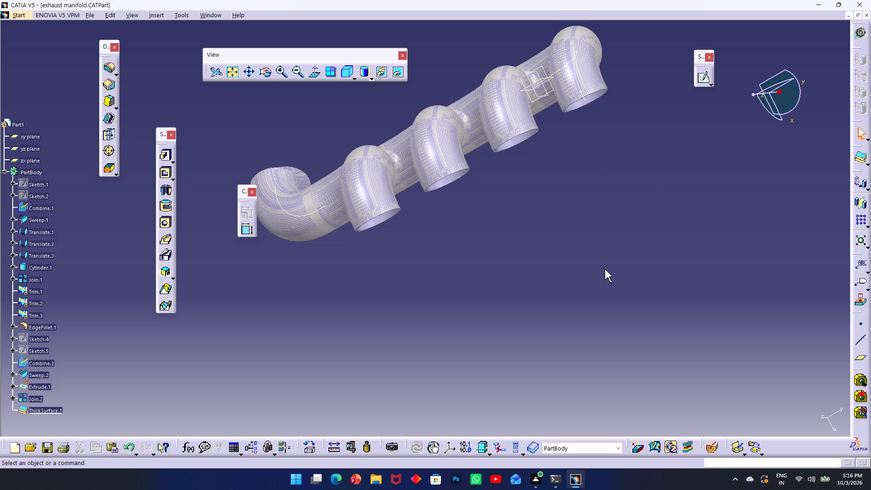
pyautogui.scroll(1, 608, 263)
pyautogui.moveTo(607, 266); pyautogui.dragTo(440, 206, button='middle')
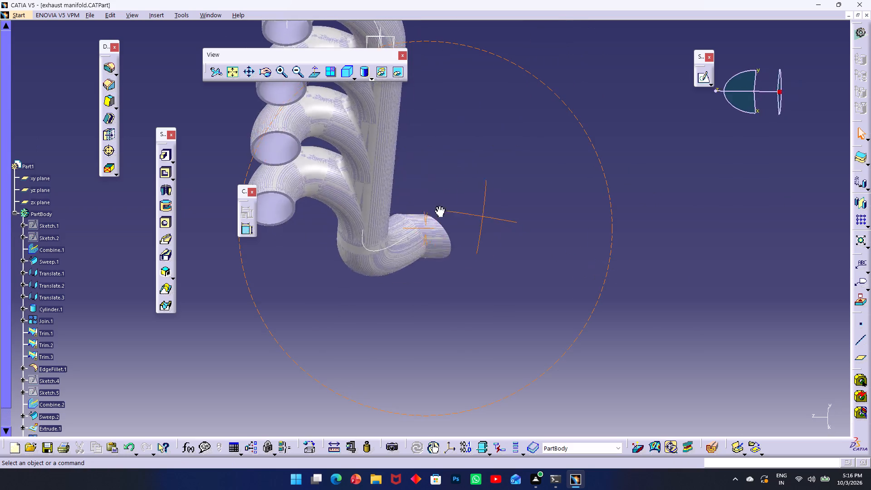
pyautogui.moveTo(440, 206); pyautogui.dragTo(497, 245, button='middle')
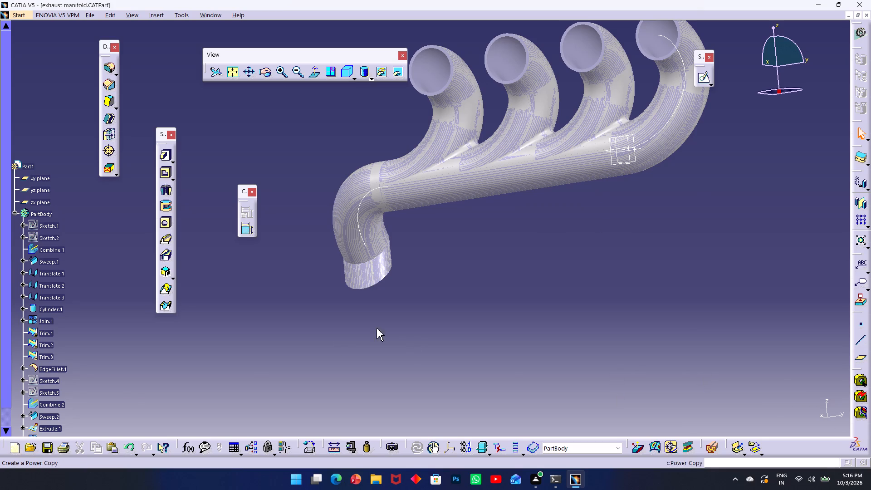
# Examine the outlet opening, the runner junctions and the wall thickness at the open pipe ends up close.
pyautogui.moveTo(522, 239); pyautogui.dragTo(522, 240, button='middle')
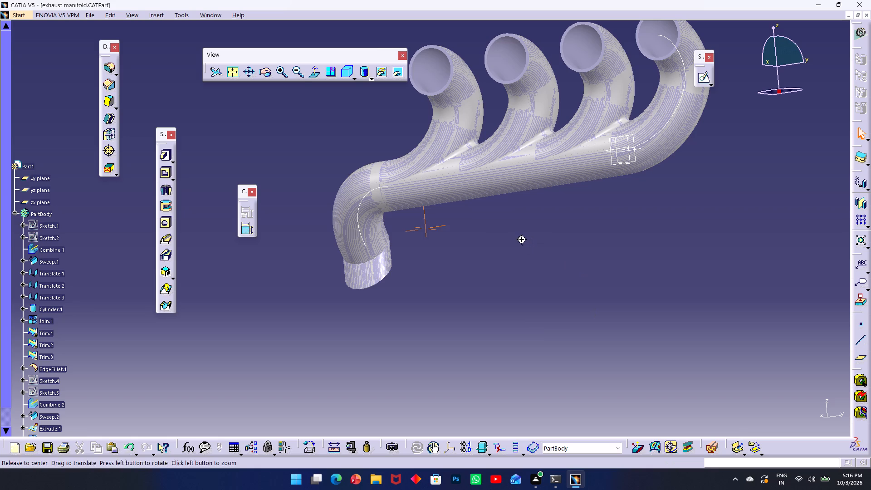
pyautogui.moveTo(522, 240); pyautogui.dragTo(333, 376, button='middle')
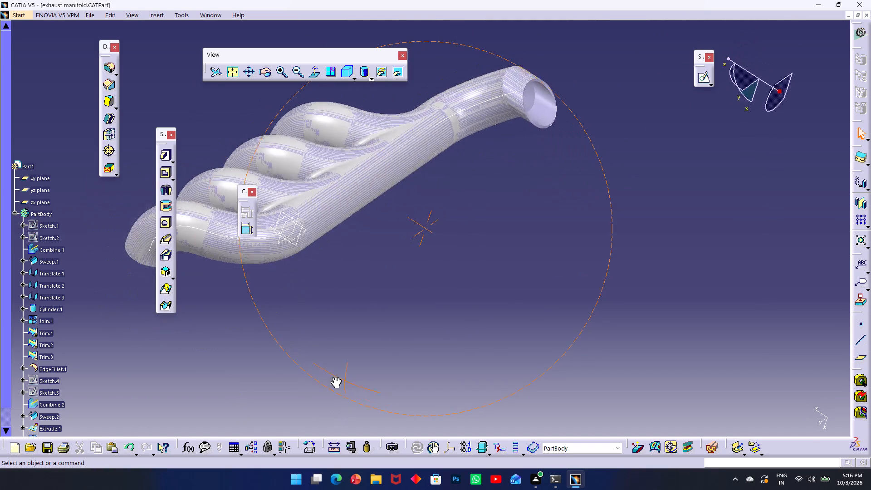
pyautogui.moveTo(333, 376); pyautogui.dragTo(285, 372, button='middle')
pyautogui.keyDown('ctrl'); pyautogui.moveTo(393, 153); pyautogui.dragTo(549, 130, button='middle'); pyautogui.keyUp('ctrl')
pyautogui.moveTo(311, 135); pyautogui.dragTo(363, 214, button='middle')
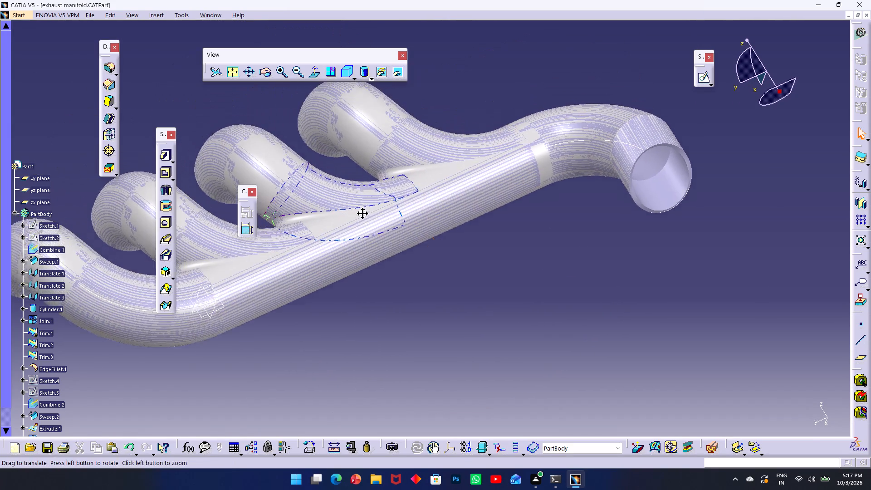
pyautogui.moveTo(363, 214); pyautogui.dragTo(444, 258, button='middle')
pyautogui.scroll(-1, 446, 258)
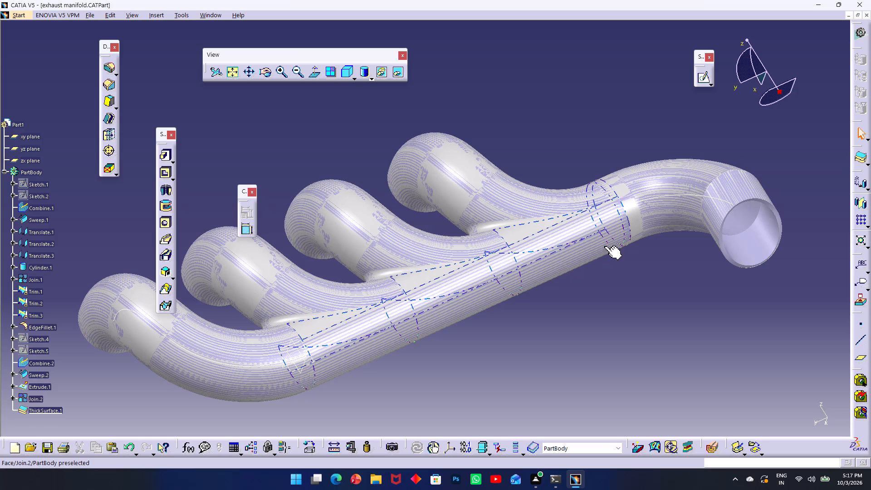
pyautogui.moveTo(710, 317); pyautogui.dragTo(595, 278, button='middle')
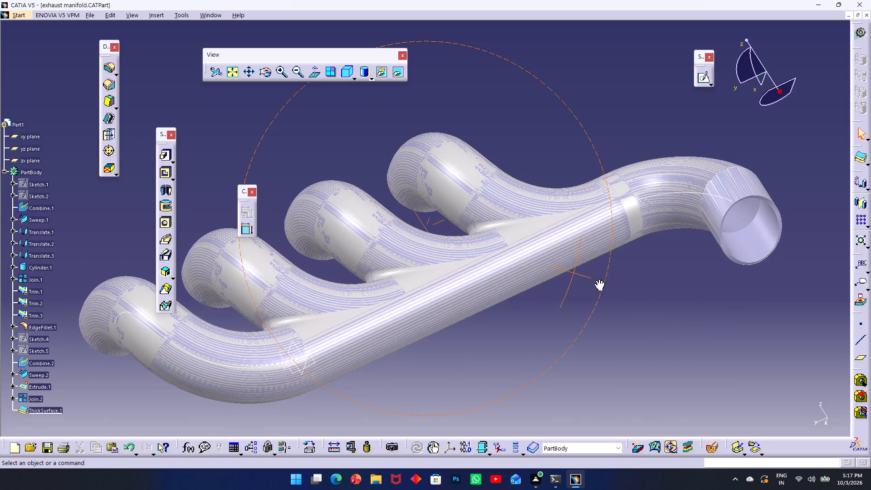
pyautogui.moveTo(595, 278); pyautogui.dragTo(472, 239, button='middle')
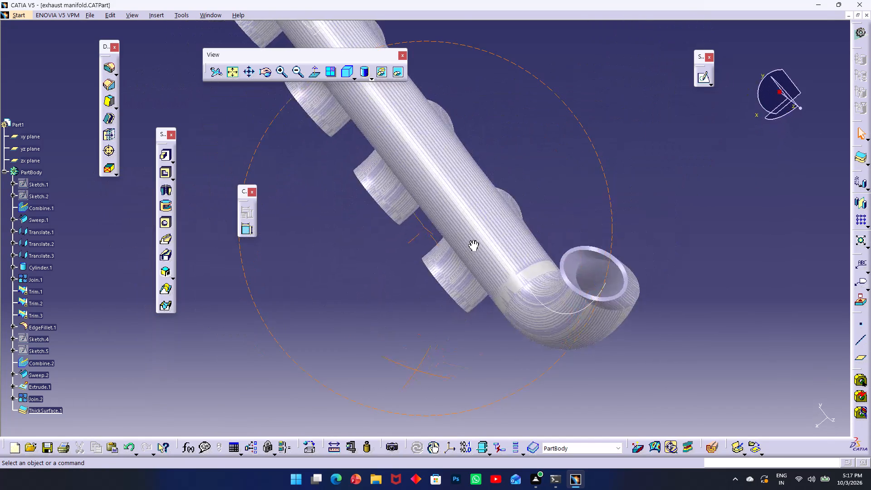
pyautogui.moveTo(472, 239); pyautogui.dragTo(494, 175, button='middle')
pyautogui.keyDown('ctrl'); pyautogui.moveTo(561, 266); pyautogui.dragTo(576, 96, button='middle'); pyautogui.keyUp('ctrl')
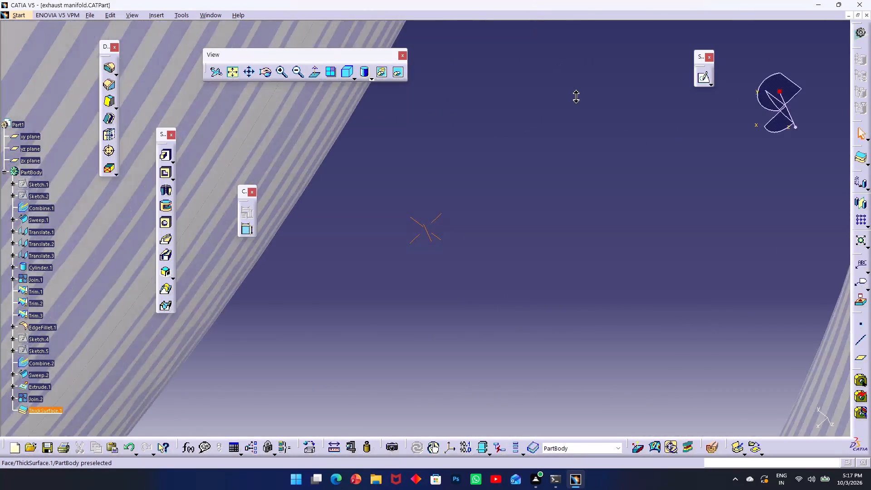
pyautogui.keyDown('ctrl'); pyautogui.moveTo(576, 96); pyautogui.dragTo(710, 246, button='middle'); pyautogui.keyUp('ctrl')
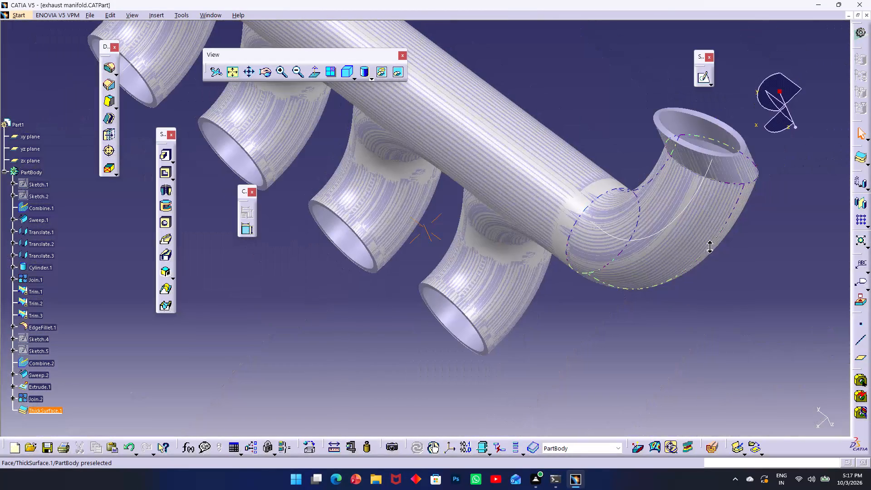
pyautogui.keyDown('ctrl'); pyautogui.moveTo(710, 246); pyautogui.dragTo(710, 247, button='middle'); pyautogui.keyUp('ctrl')
pyautogui.moveTo(581, 178); pyautogui.dragTo(539, 167, button='middle')
pyautogui.keyDown('ctrl'); pyautogui.moveTo(539, 173); pyautogui.dragTo(663, 237, button='middle'); pyautogui.keyUp('ctrl')
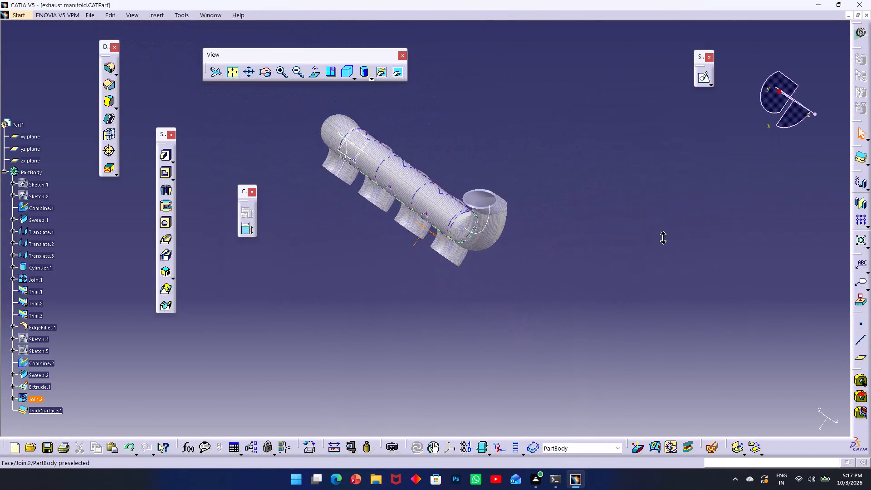
pyautogui.keyDown('ctrl'); pyautogui.moveTo(663, 237); pyautogui.dragTo(663, 237, button='middle'); pyautogui.keyUp('ctrl')
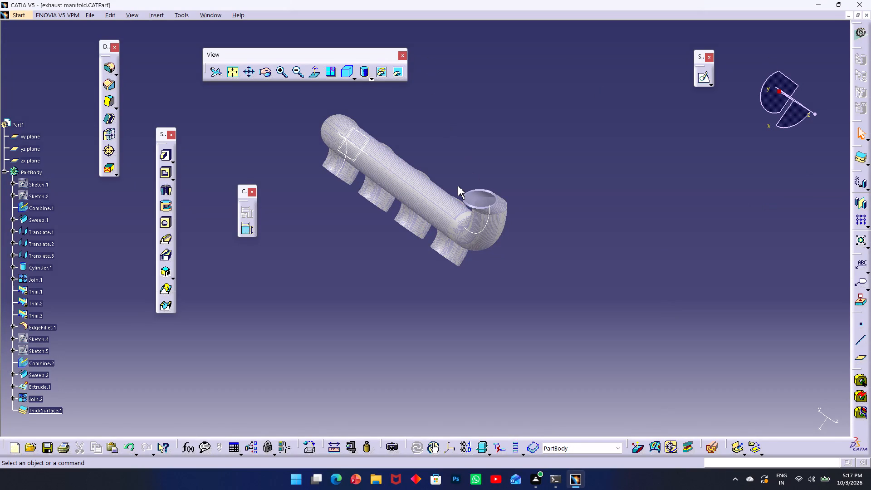
# Review the whole thickened manifold from all around, including the open runner ends and the outlet bend.
pyautogui.keyDown('ctrl'); pyautogui.moveTo(544, 196); pyautogui.dragTo(567, 180, button='middle'); pyautogui.keyUp('ctrl')
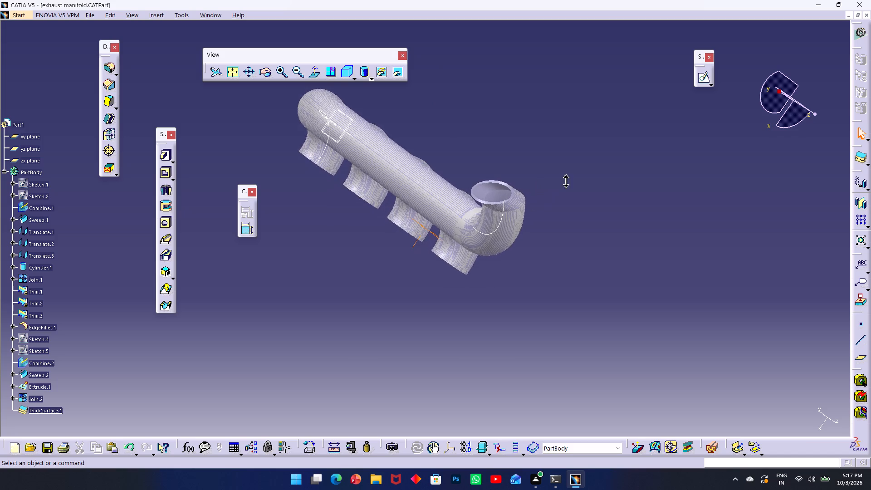
pyautogui.keyDown('ctrl'); pyautogui.moveTo(567, 180); pyautogui.dragTo(569, 176, button='middle'); pyautogui.keyUp('ctrl')
pyautogui.keyDown('ctrl'); pyautogui.moveTo(574, 185); pyautogui.dragTo(511, 182, button='middle'); pyautogui.keyUp('ctrl')
pyautogui.scroll(1, 560, 197)
pyautogui.moveTo(560, 202); pyautogui.dragTo(495, 178, button='middle')
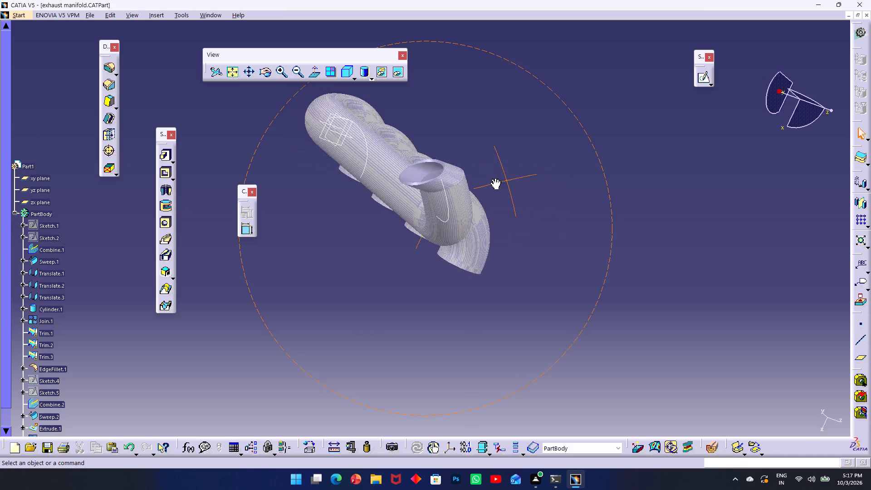
pyautogui.moveTo(495, 178); pyautogui.dragTo(299, 170, button='middle')
pyautogui.keyDown('ctrl'); pyautogui.moveTo(602, 225); pyautogui.dragTo(537, 226, button='middle'); pyautogui.keyUp('ctrl')
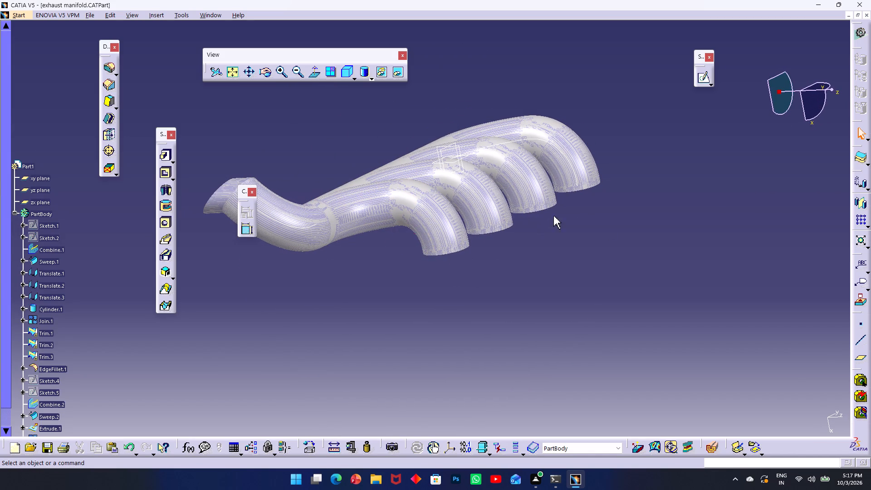
pyautogui.scroll(1, 566, 215)
pyautogui.moveTo(568, 215); pyautogui.dragTo(415, 70, button='middle')
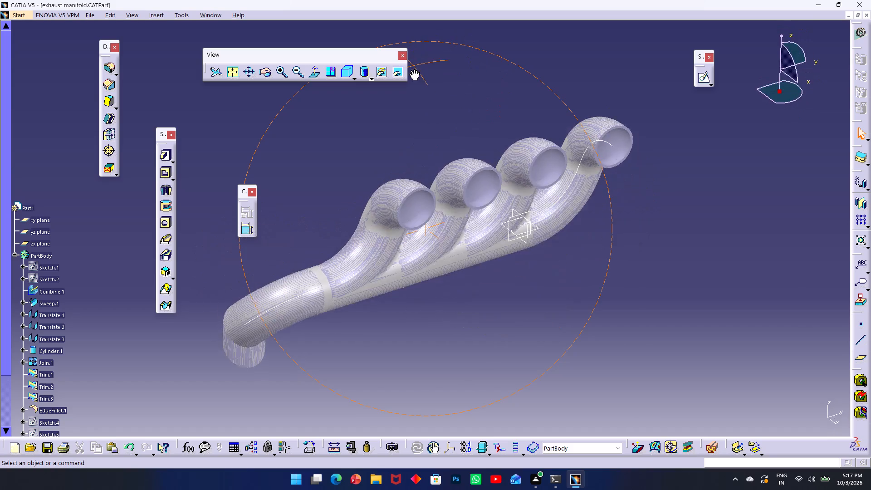
pyautogui.moveTo(415, 70); pyautogui.dragTo(519, 200, button='middle')
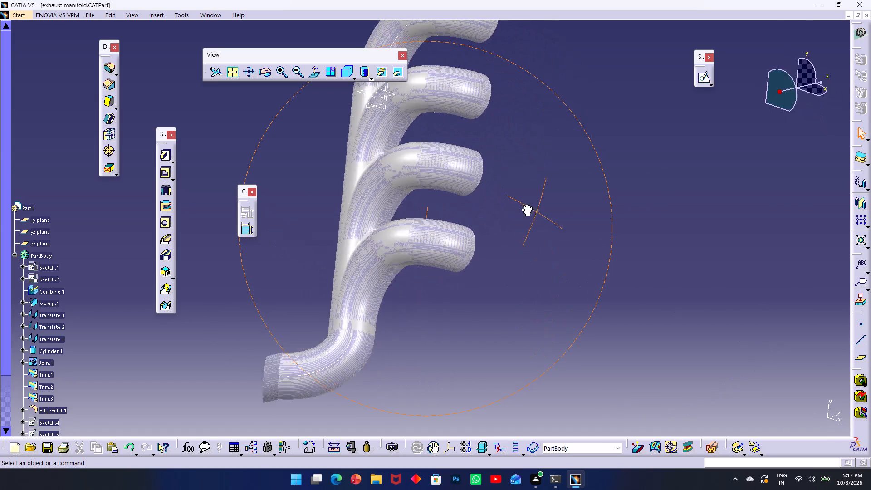
pyautogui.moveTo(519, 200); pyautogui.dragTo(380, 137, button='middle')
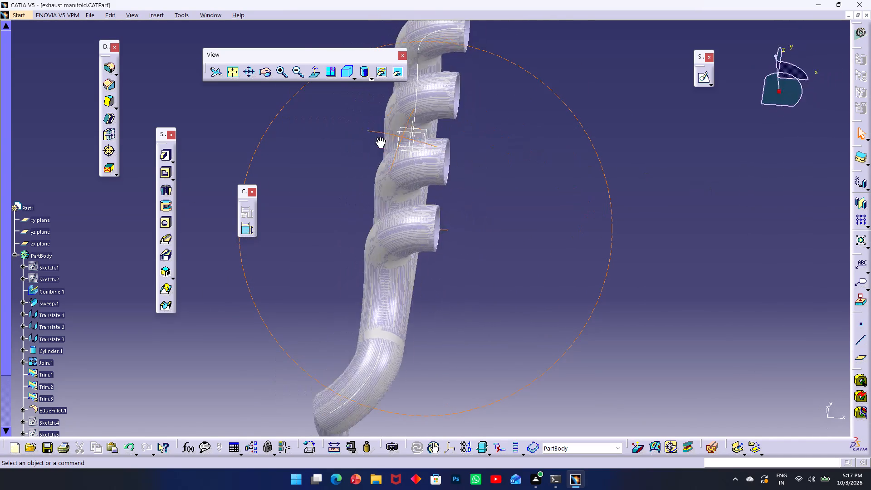
pyautogui.moveTo(380, 137); pyautogui.dragTo(284, 127, button='middle')
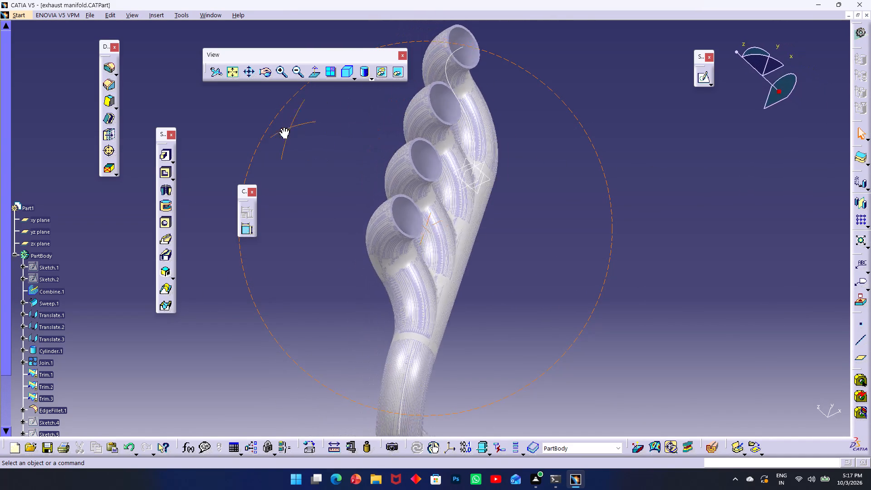
pyautogui.moveTo(284, 127); pyautogui.dragTo(165, 145, button='middle')
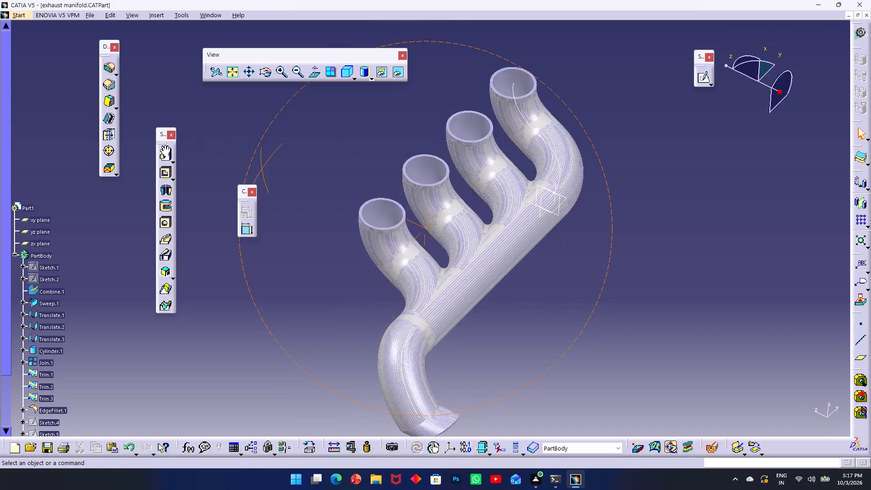
pyautogui.moveTo(165, 145); pyautogui.dragTo(486, 159, button='middle')
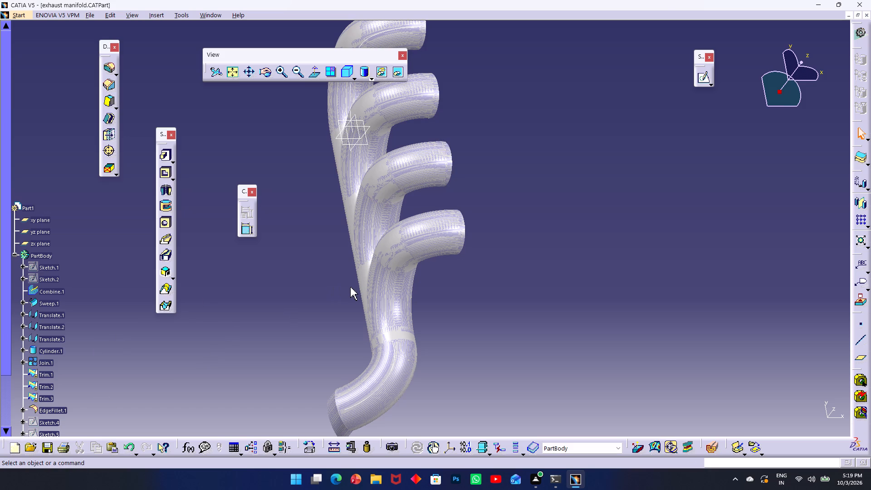
pyautogui.moveTo(427, 232); pyautogui.dragTo(172, 53, button='middle')
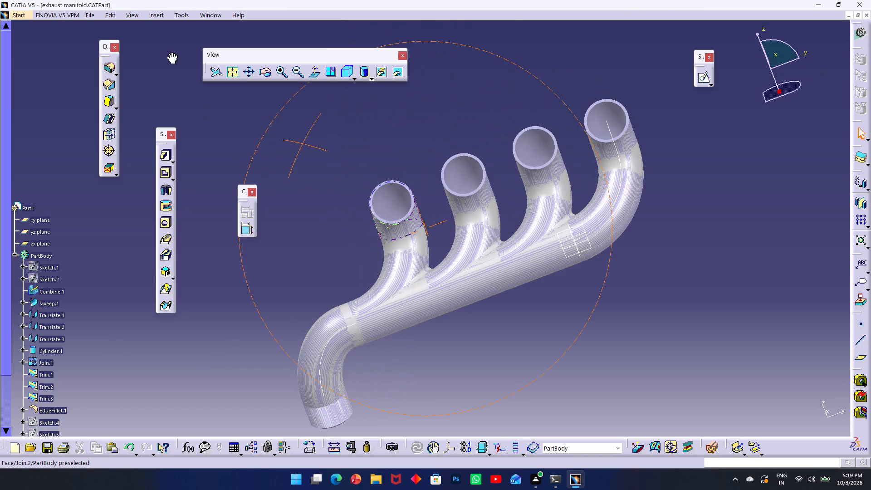
pyautogui.moveTo(172, 53); pyautogui.dragTo(336, 194, button='middle')
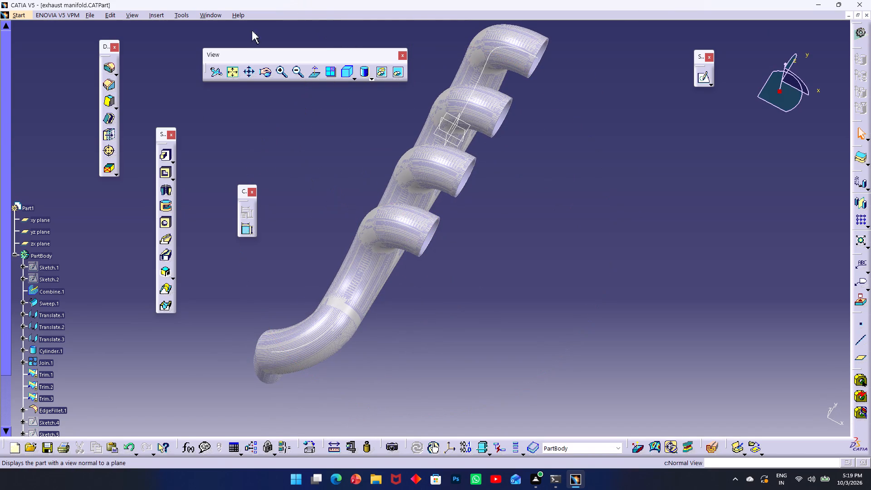
pyautogui.moveTo(326, 315); pyautogui.dragTo(326, 315, button='middle')
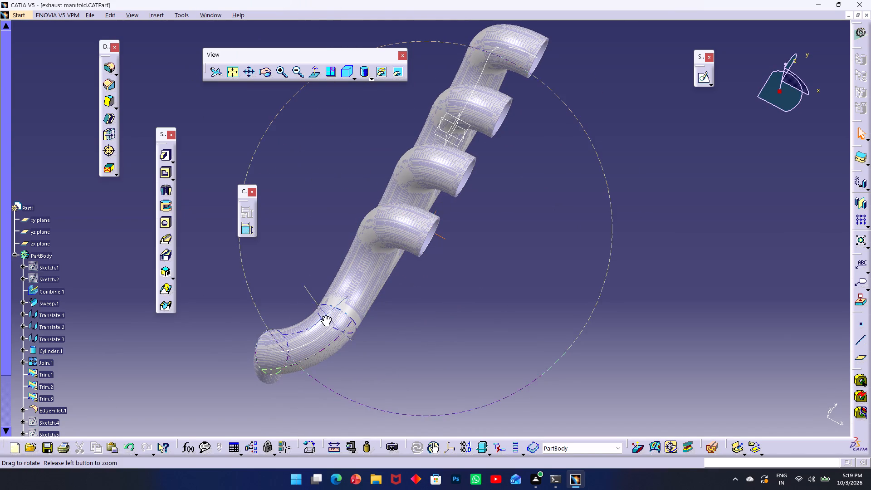
pyautogui.moveTo(326, 315); pyautogui.dragTo(246, 216, button='middle')
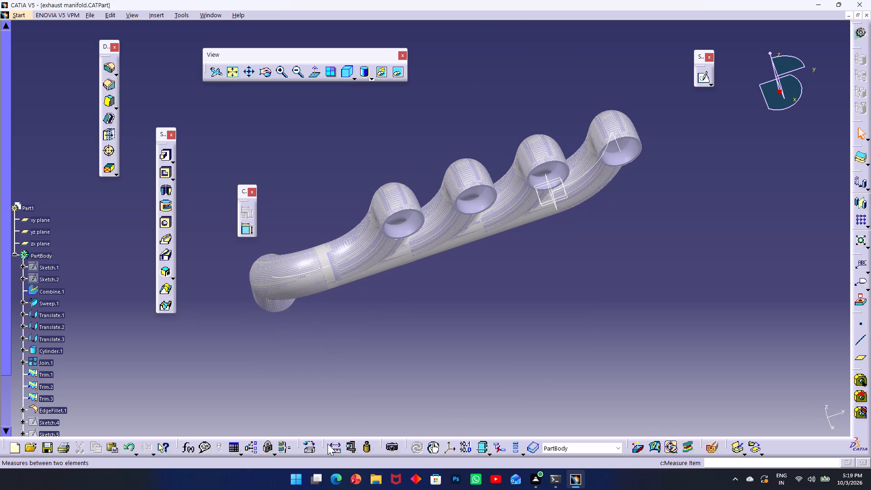
# Orient the manifold to the standard isometric view.
pyautogui.click(344, 71)
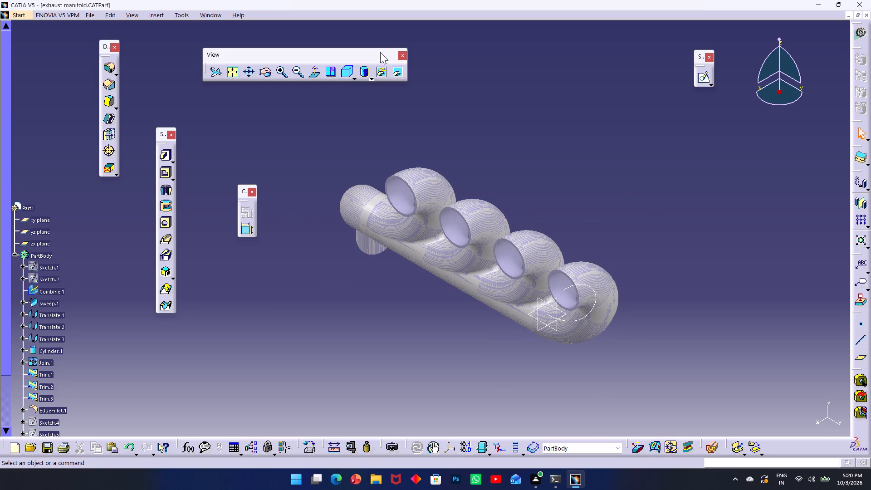
# Orient the manifold to the standard front view.
pyautogui.click(353, 74)
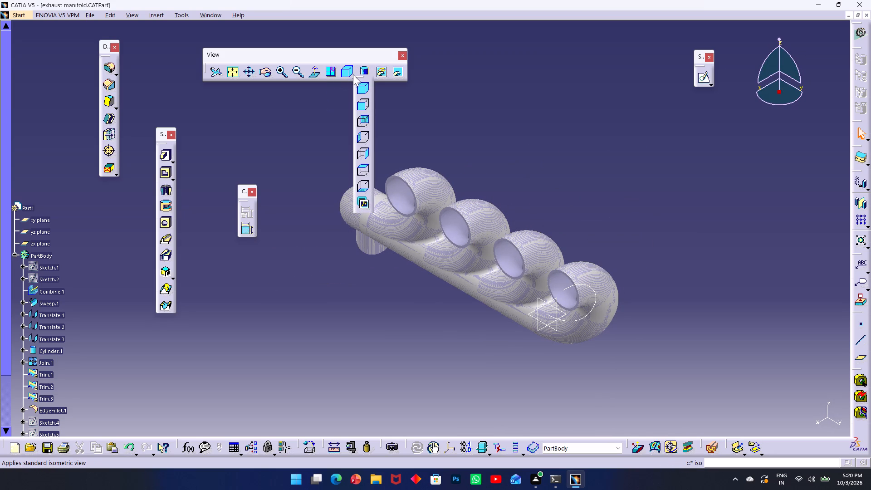
pyautogui.click(360, 103)
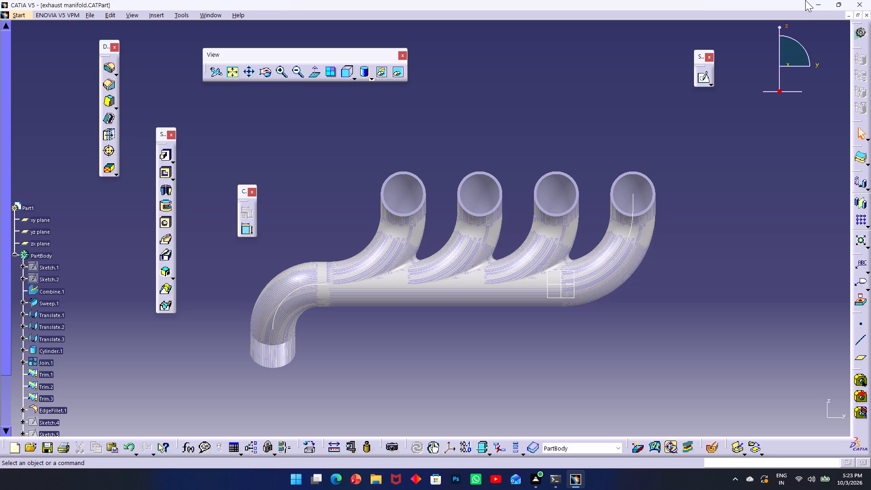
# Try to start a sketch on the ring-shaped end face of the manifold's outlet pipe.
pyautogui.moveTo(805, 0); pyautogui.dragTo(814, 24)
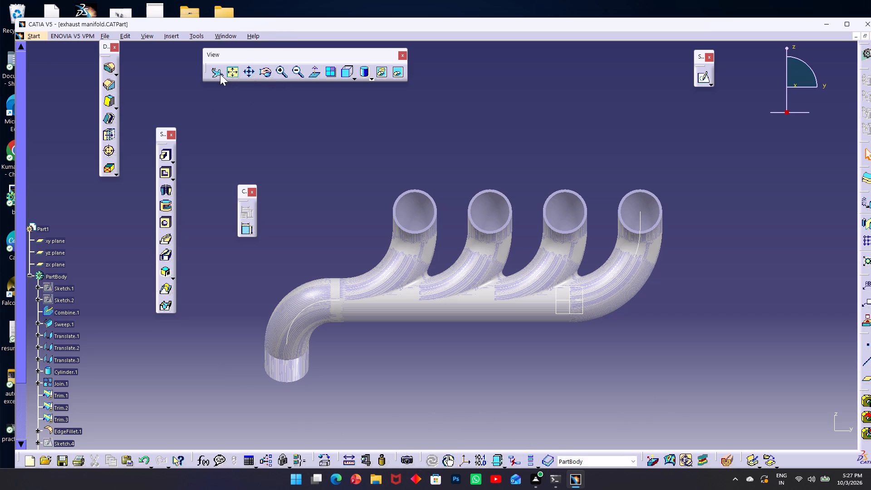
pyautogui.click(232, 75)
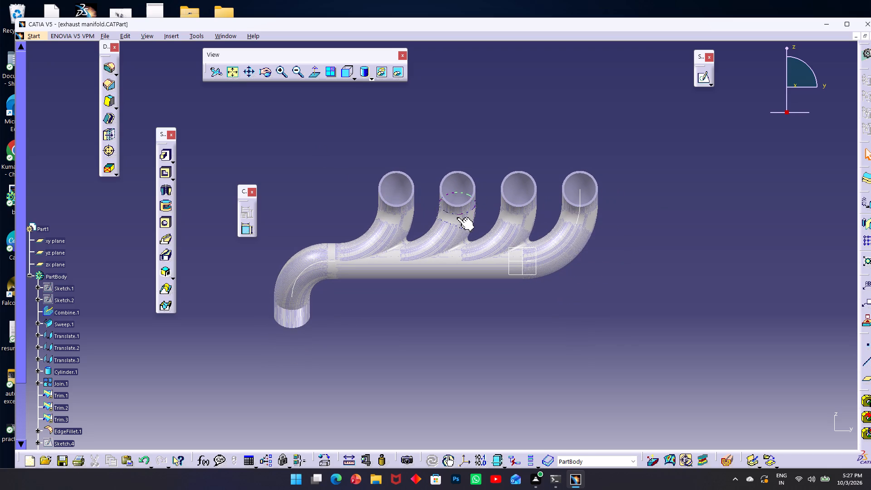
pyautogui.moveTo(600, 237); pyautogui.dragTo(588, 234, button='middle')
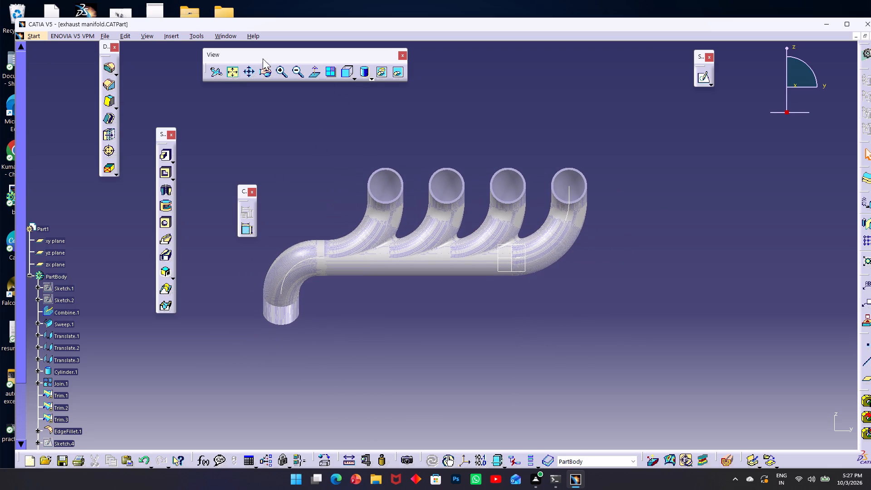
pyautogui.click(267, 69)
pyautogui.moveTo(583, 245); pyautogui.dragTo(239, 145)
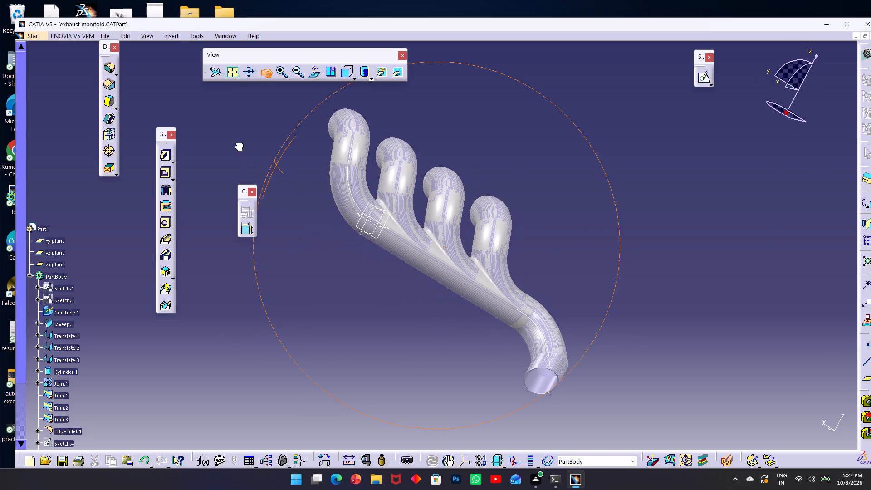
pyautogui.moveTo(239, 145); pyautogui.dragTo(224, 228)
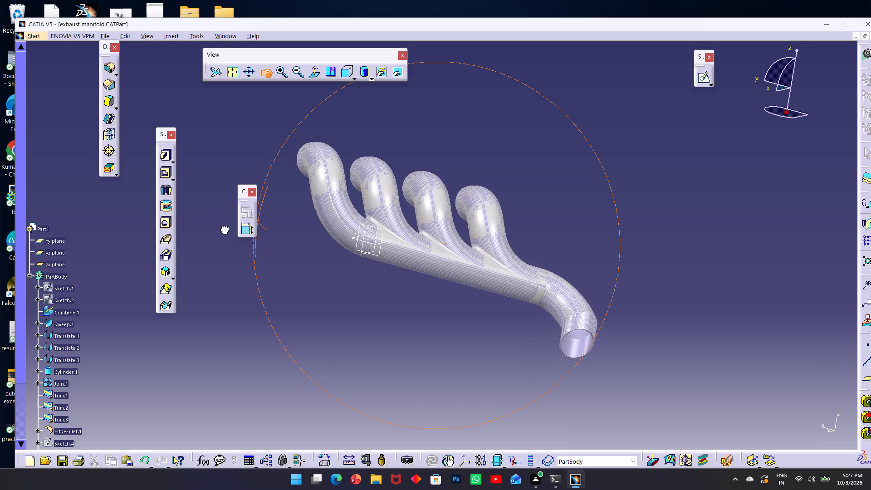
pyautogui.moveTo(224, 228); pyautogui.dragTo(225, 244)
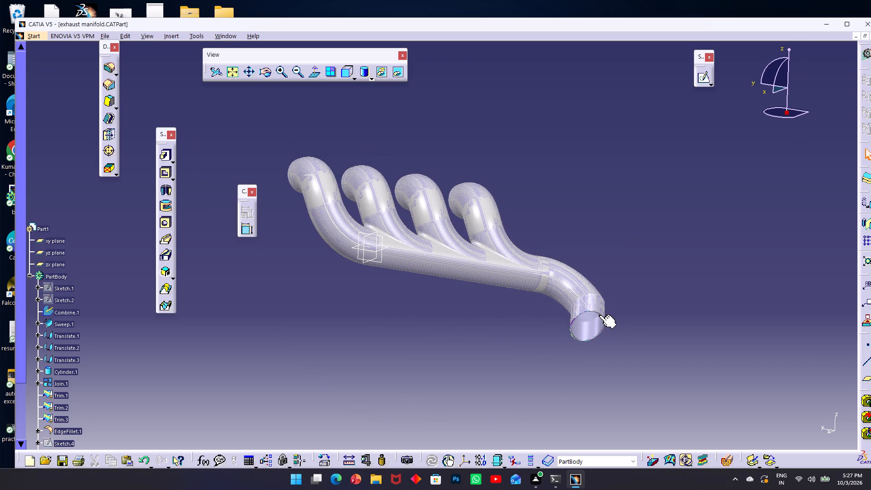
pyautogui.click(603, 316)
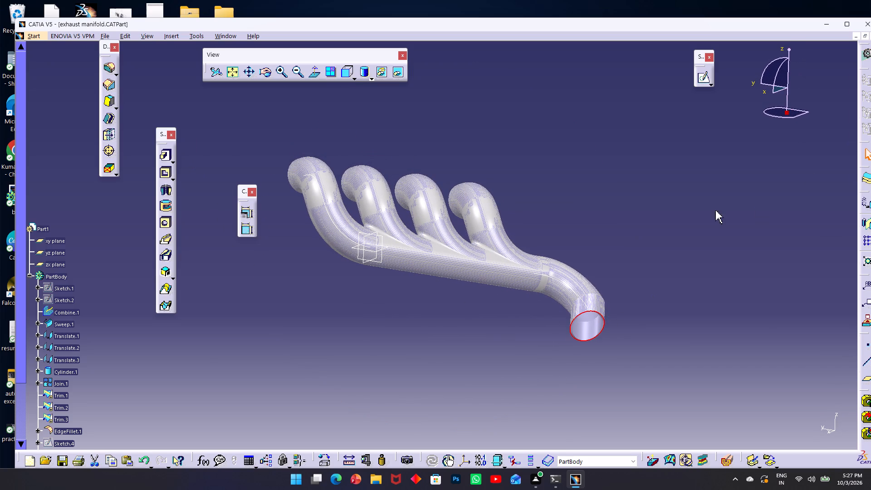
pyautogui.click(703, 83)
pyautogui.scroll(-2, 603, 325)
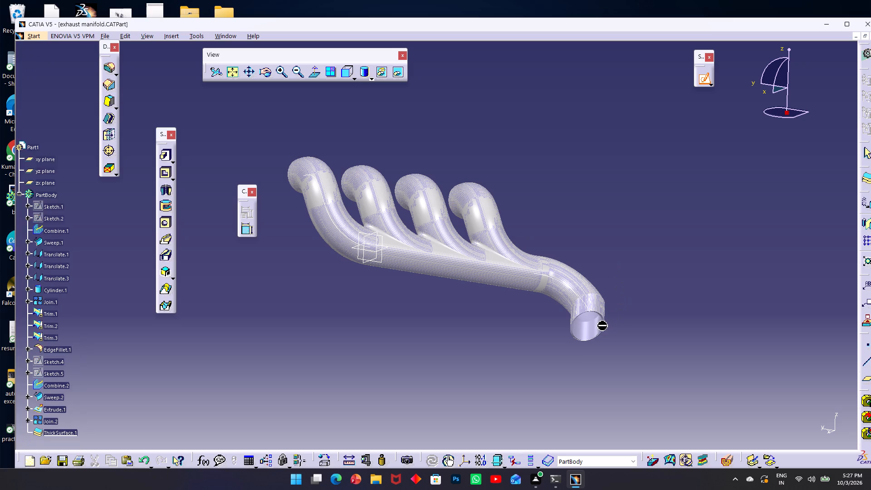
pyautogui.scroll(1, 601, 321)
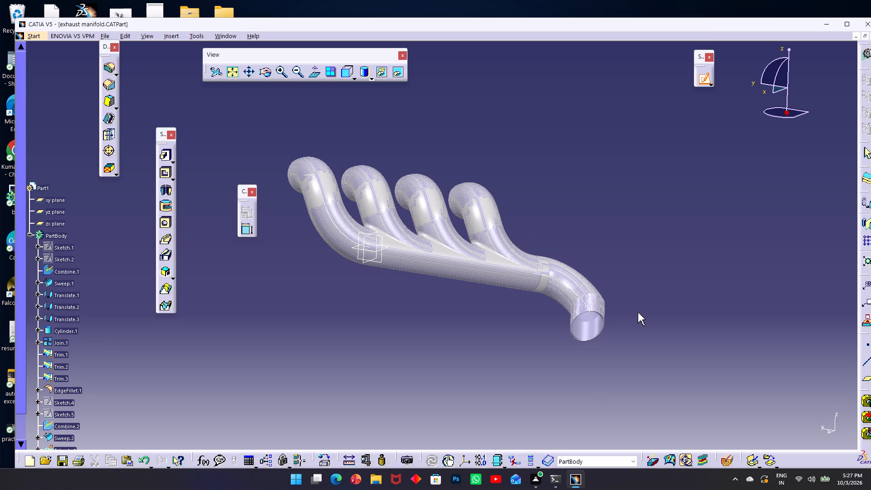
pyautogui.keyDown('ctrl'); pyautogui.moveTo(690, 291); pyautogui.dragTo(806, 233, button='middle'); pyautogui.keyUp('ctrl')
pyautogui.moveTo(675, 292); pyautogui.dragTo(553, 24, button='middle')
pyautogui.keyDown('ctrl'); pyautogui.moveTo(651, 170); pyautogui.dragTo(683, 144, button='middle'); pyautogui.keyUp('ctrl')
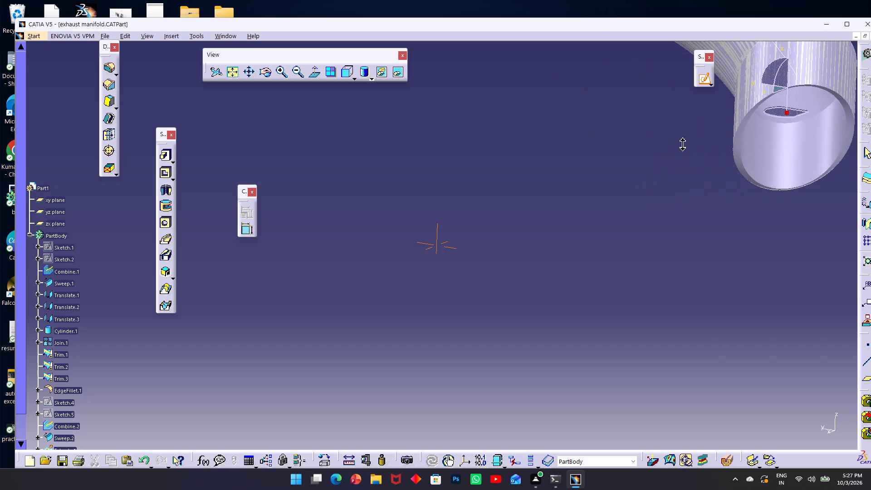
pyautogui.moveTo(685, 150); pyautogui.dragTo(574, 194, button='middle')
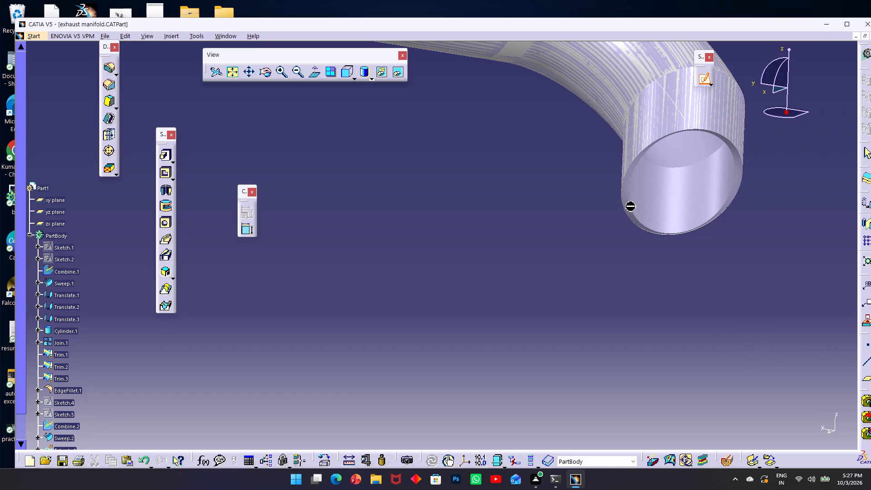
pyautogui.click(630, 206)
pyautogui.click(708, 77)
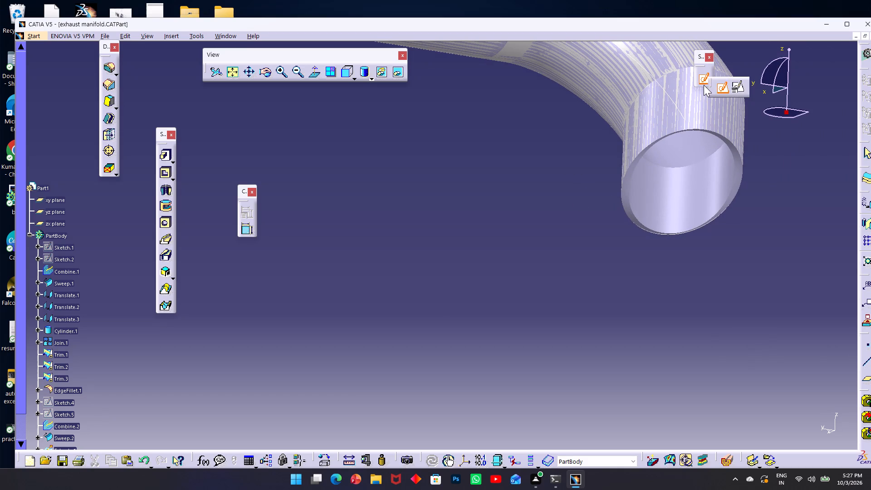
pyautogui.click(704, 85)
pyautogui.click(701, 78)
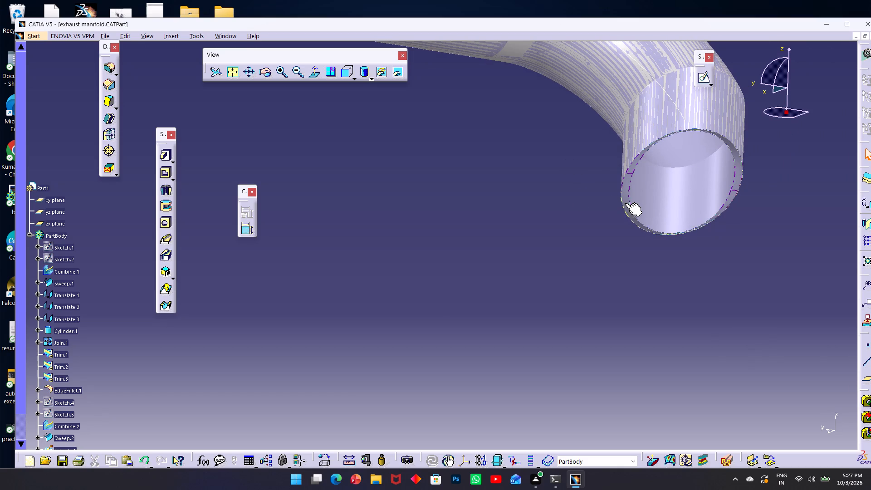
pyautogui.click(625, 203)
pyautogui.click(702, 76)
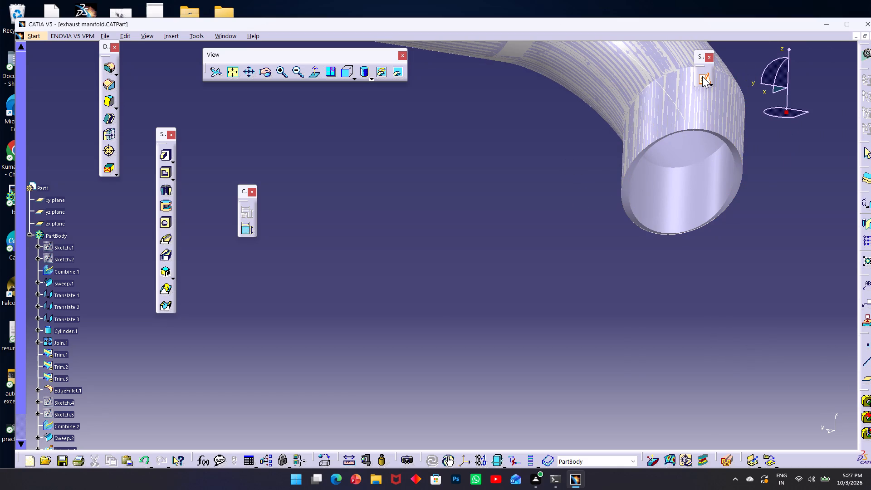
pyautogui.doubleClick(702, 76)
# Save the exhaust manifold part.
pyautogui.keyDown('ctrl'); pyautogui.moveTo(467, 232); pyautogui.dragTo(334, 346, button='middle'); pyautogui.keyUp('ctrl')
pyautogui.moveTo(415, 168); pyautogui.dragTo(696, 70, button='middle')
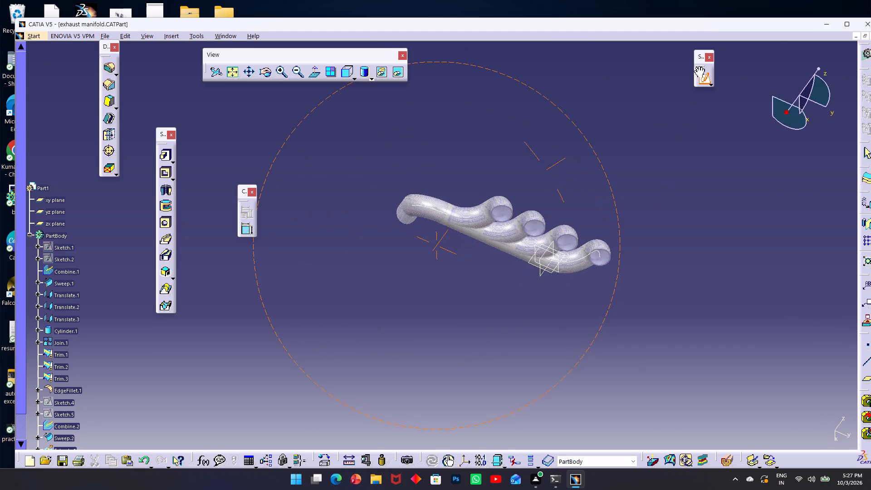
pyautogui.moveTo(696, 70); pyautogui.dragTo(342, 20, button='middle')
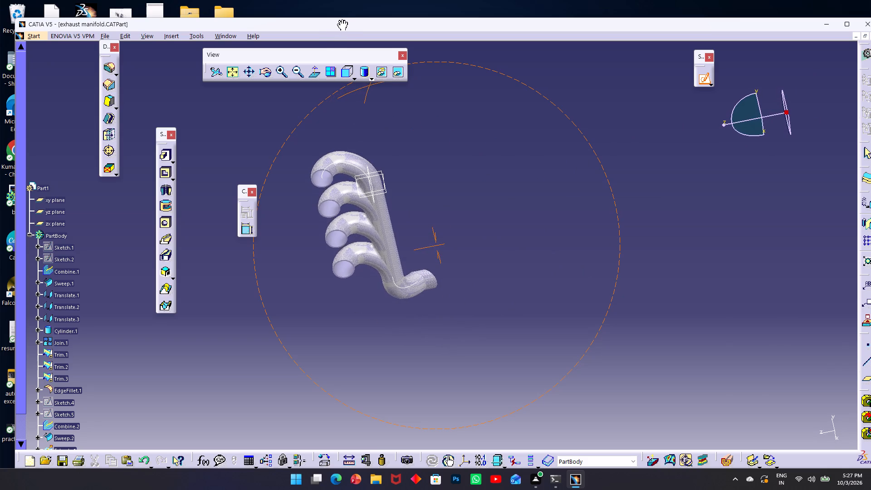
pyautogui.moveTo(342, 20); pyautogui.dragTo(547, 229, button='middle')
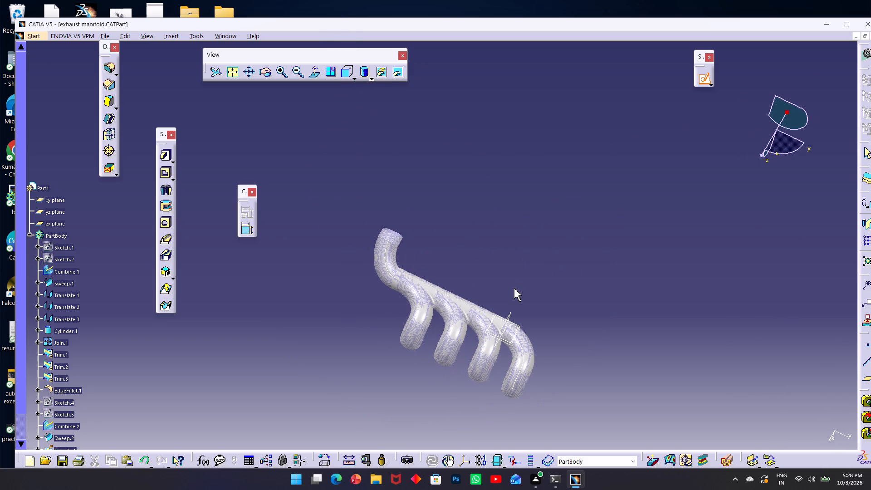
pyautogui.hotkey('ctrl', 's')
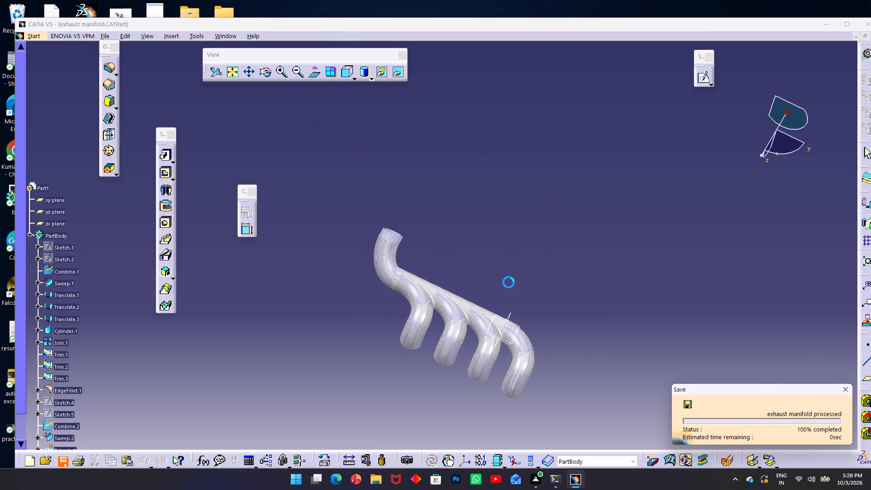
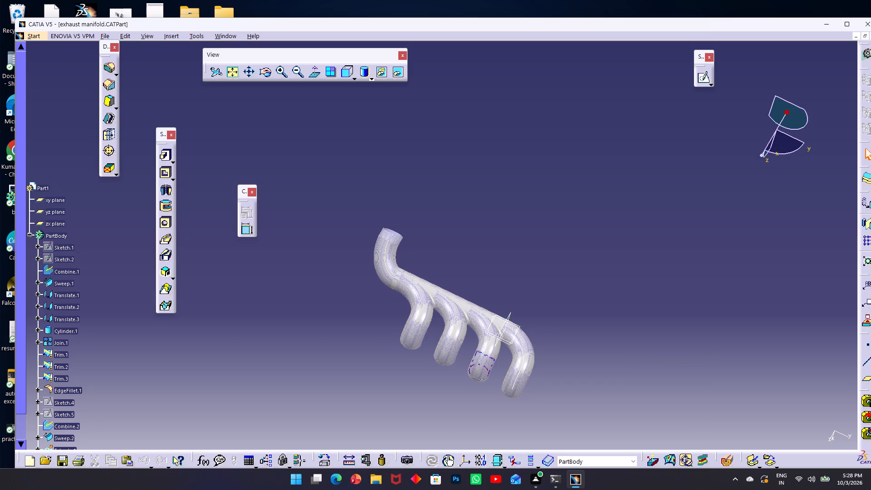
# Examine the thickened manifold up close, from the whole part to the collector and its four curved runner pipes.
pyautogui.scroll(-1, 37, 385)
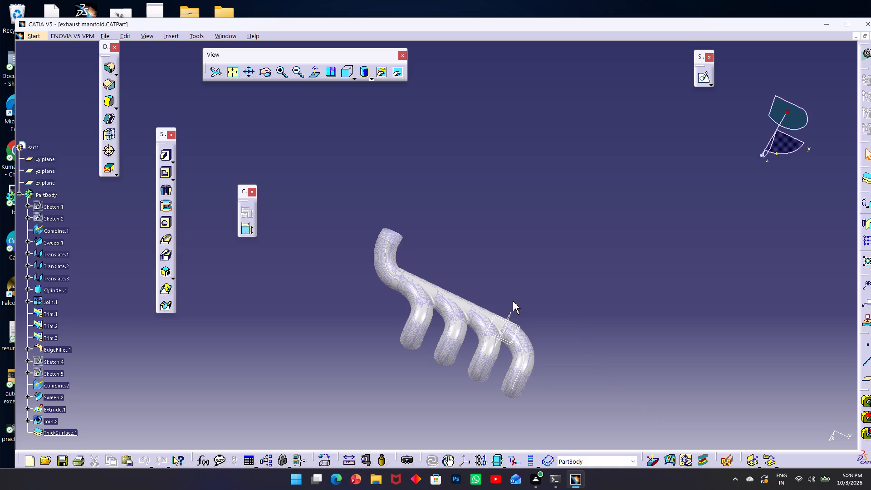
pyautogui.moveTo(512, 325); pyautogui.dragTo(517, 308, button='middle')
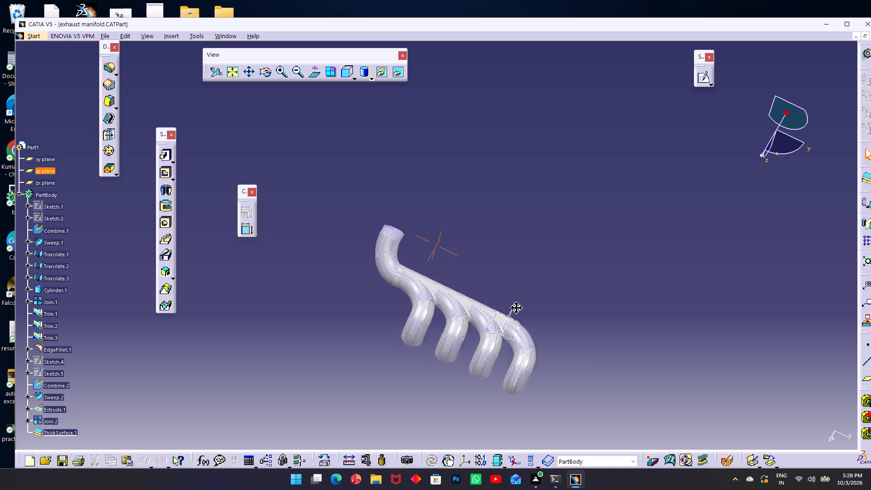
pyautogui.moveTo(517, 308); pyautogui.dragTo(532, 256, button='middle')
pyautogui.scroll(-1, 532, 256)
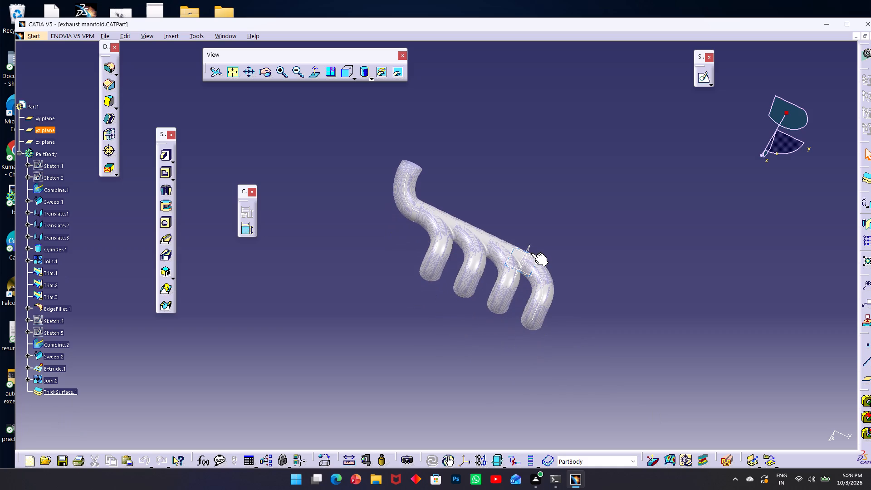
pyautogui.moveTo(531, 253); pyautogui.dragTo(529, 275, button='middle')
pyautogui.scroll(1, 529, 275)
pyautogui.scroll(-2, 529, 275)
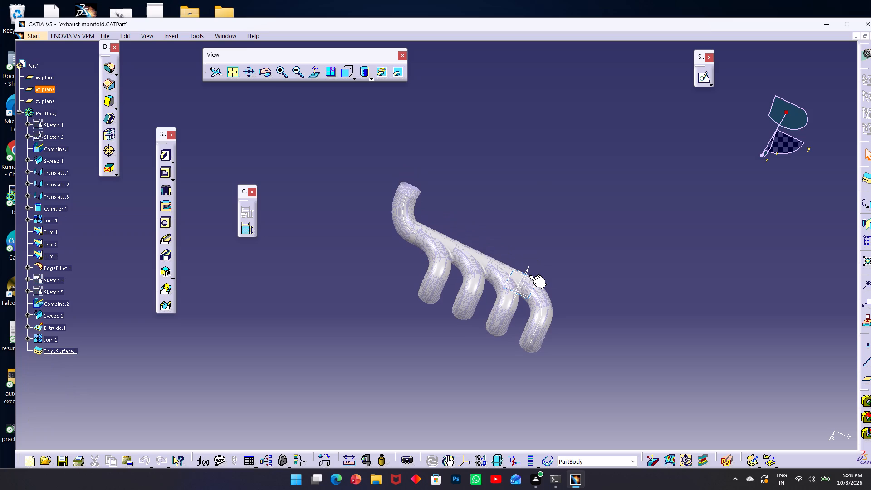
pyautogui.tripleClick(283, 78)
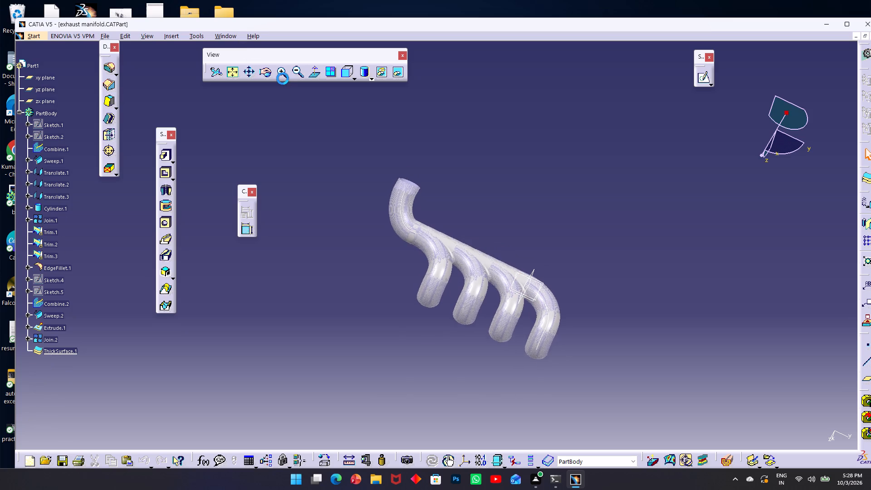
pyautogui.tripleClick(283, 78)
pyautogui.click(283, 78)
pyautogui.moveTo(670, 489); pyautogui.dragTo(650, 407, button='middle')
pyautogui.moveTo(463, 298); pyautogui.dragTo(420, 260, button='middle')
pyautogui.scroll(-1, 420, 260)
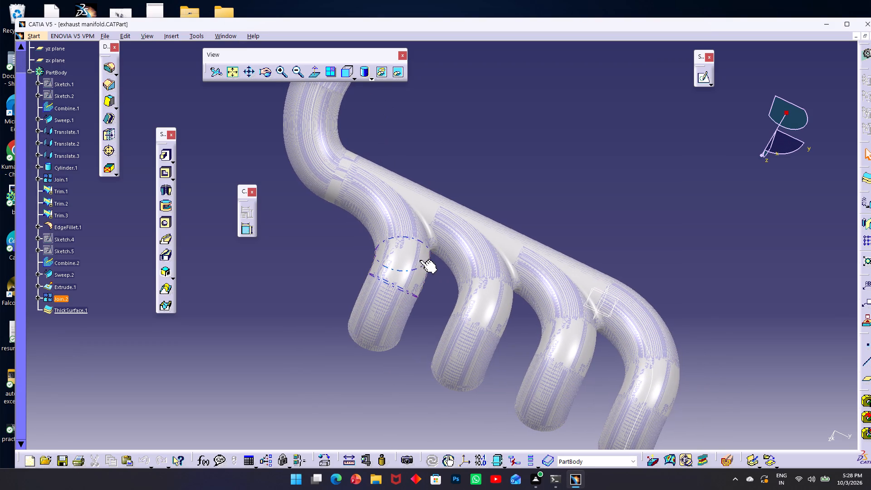
pyautogui.scroll(-2, 399, 261)
pyautogui.scroll(2, 400, 261)
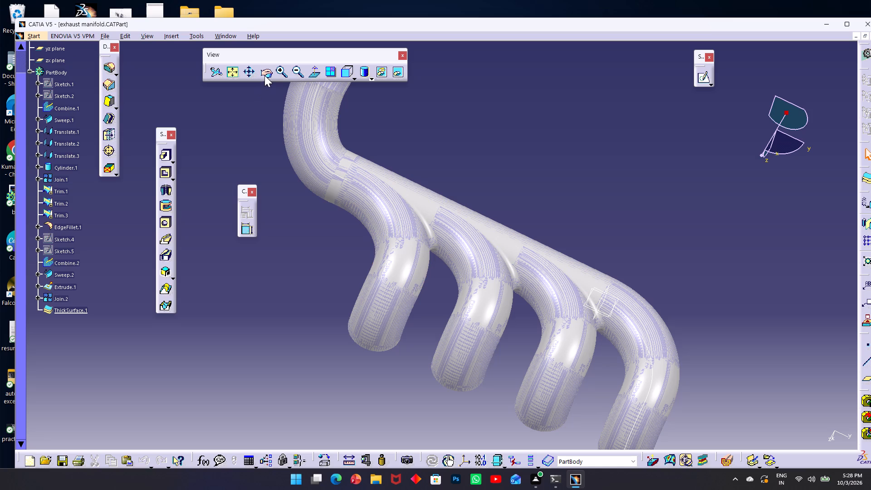
pyautogui.click(236, 69)
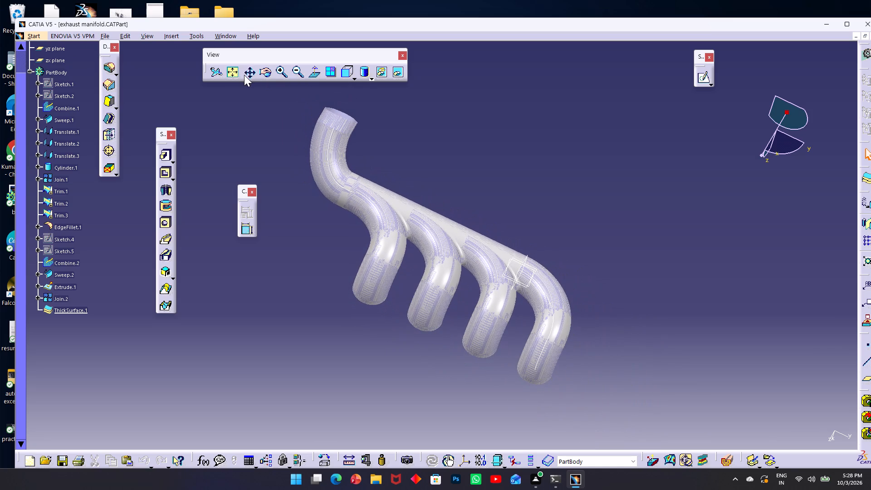
pyautogui.click(281, 76)
pyautogui.doubleClick(281, 76)
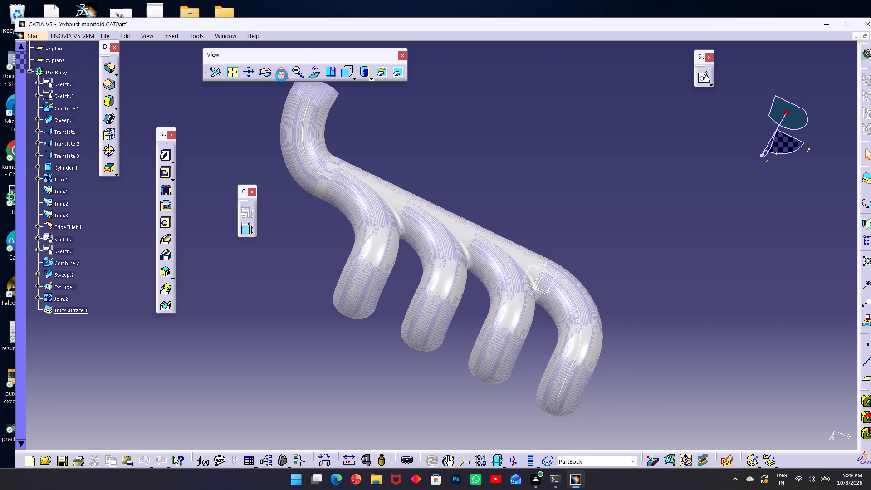
# Review the part's feature history from the first sketches through to the final thickened surface.
pyautogui.scroll(-2, 282, 79)
pyautogui.scroll(2, 281, 81)
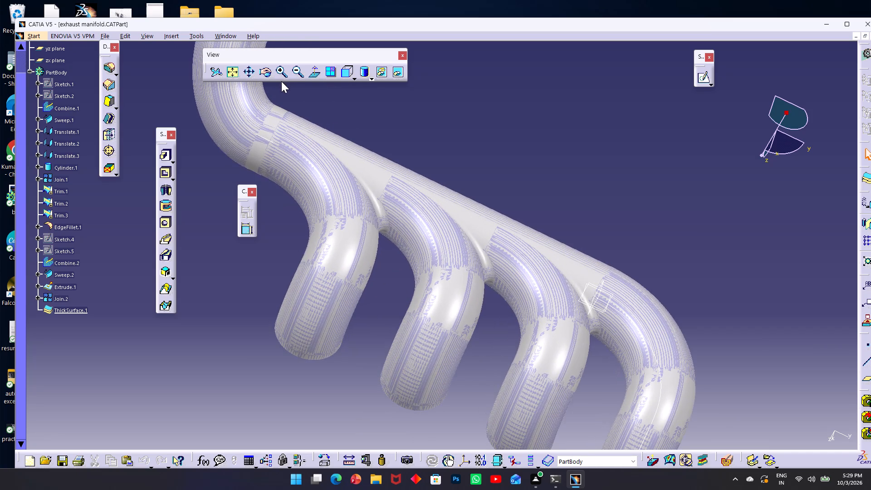
pyautogui.scroll(2, 281, 81)
pyautogui.scroll(2, 77, 84)
pyautogui.scroll(-1, 77, 80)
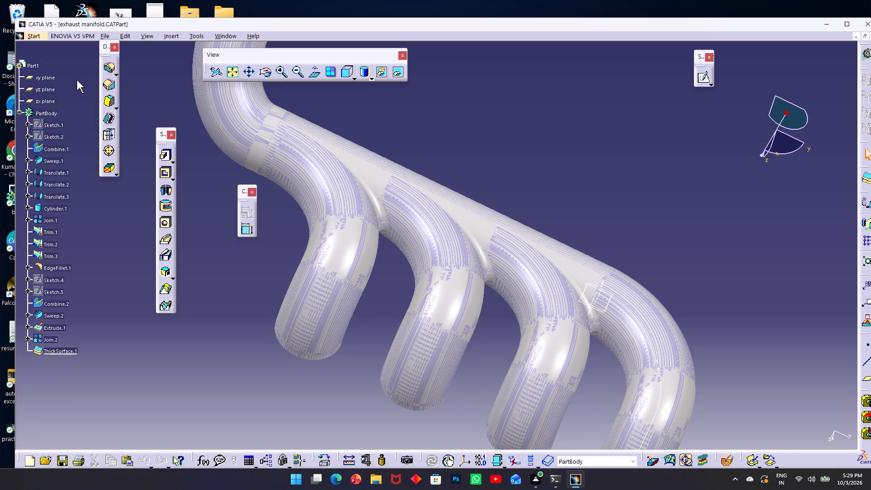
pyautogui.scroll(-2, 77, 80)
pyautogui.scroll(2, 77, 80)
pyautogui.scroll(1, 34, 123)
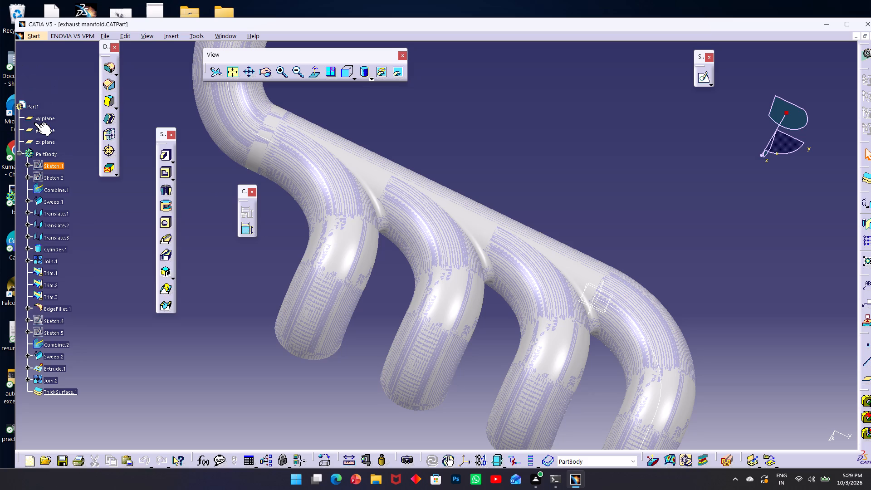
pyautogui.scroll(-3, 34, 123)
pyautogui.scroll(1, 34, 123)
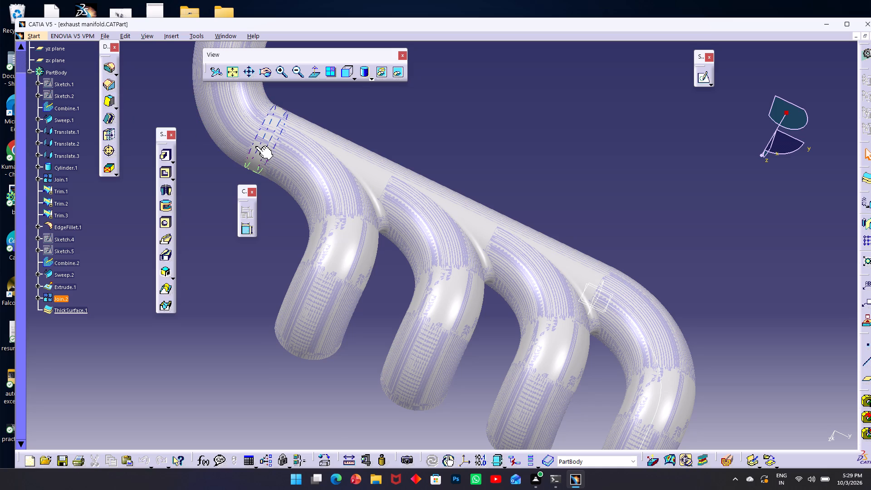
pyautogui.scroll(-3, 709, 489)
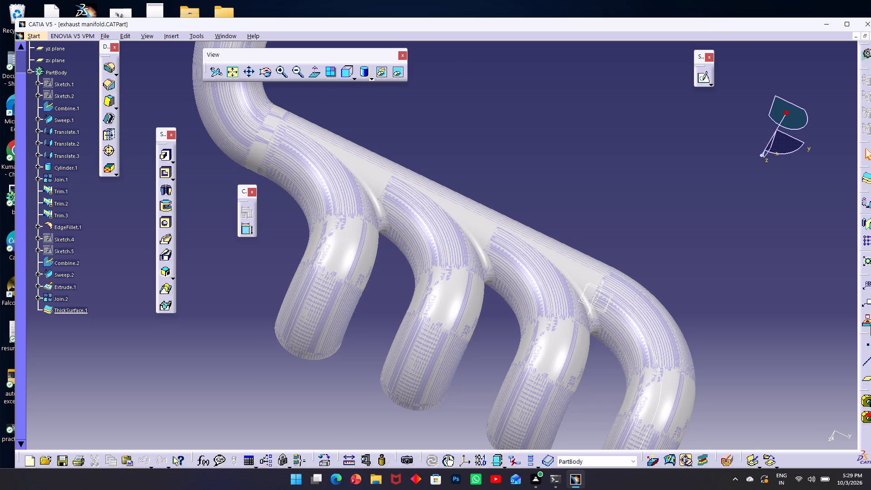
pyautogui.scroll(-2, 0, 1)
# Examine the four runner pipes along their full length and their junctions with the collector tube.
pyautogui.moveTo(224, 142); pyautogui.dragTo(386, 281, button='middle')
pyautogui.moveTo(329, 206); pyautogui.dragTo(277, 116, button='middle')
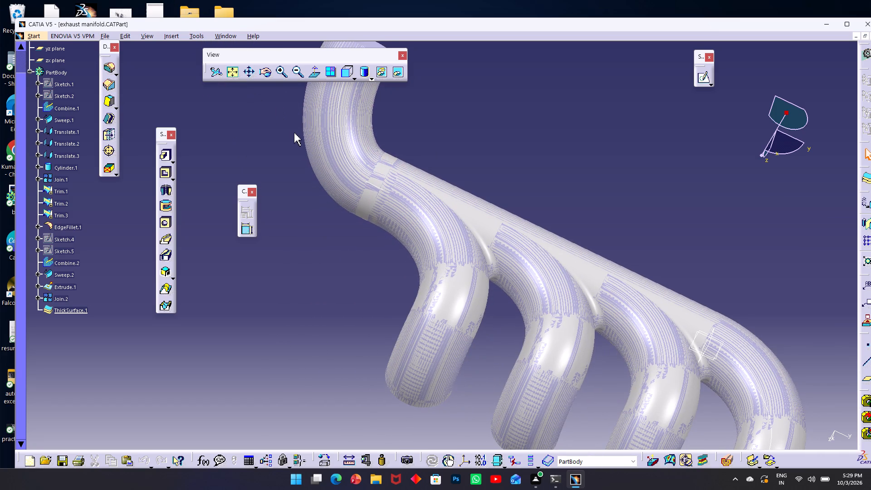
pyautogui.moveTo(298, 134); pyautogui.dragTo(121, 0, button='middle')
pyautogui.scroll(-1, 121, 0)
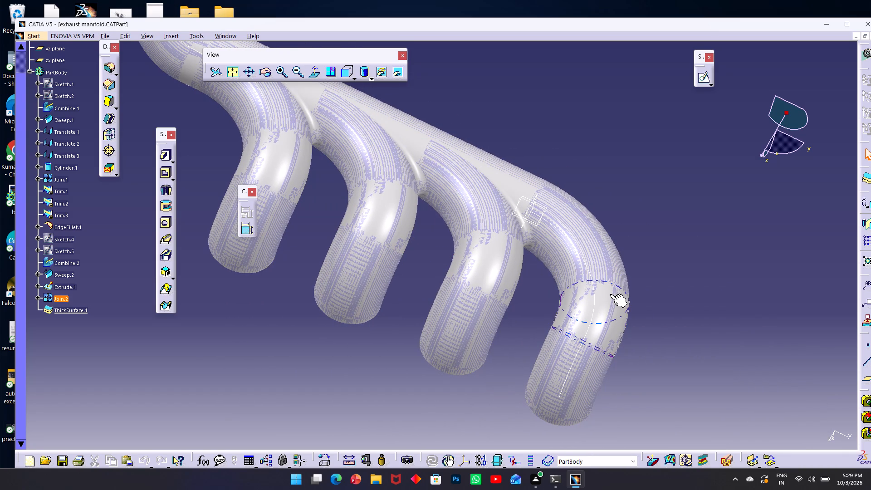
pyautogui.moveTo(662, 335); pyautogui.dragTo(870, 366, button='middle')
pyautogui.scroll(-1, 870, 376)
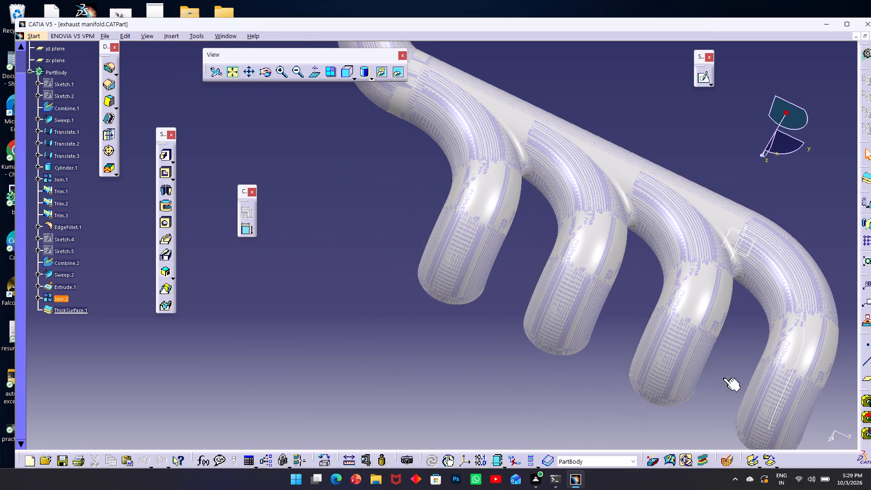
pyautogui.scroll(-2, 630, 327)
pyautogui.scroll(5, 630, 327)
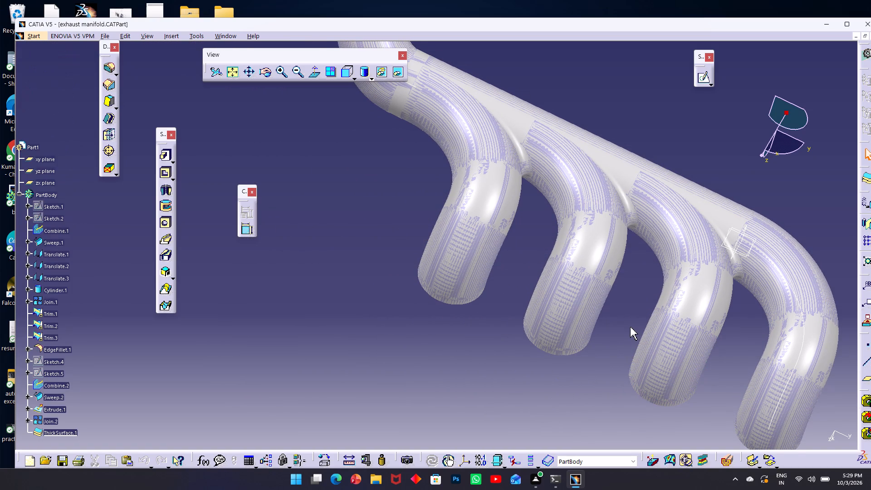
pyautogui.scroll(-1, 630, 327)
# Examine the outlet pipe's bend, its open end and its transition into the collector tube.
pyautogui.moveTo(630, 327); pyautogui.dragTo(627, 394, button='middle')
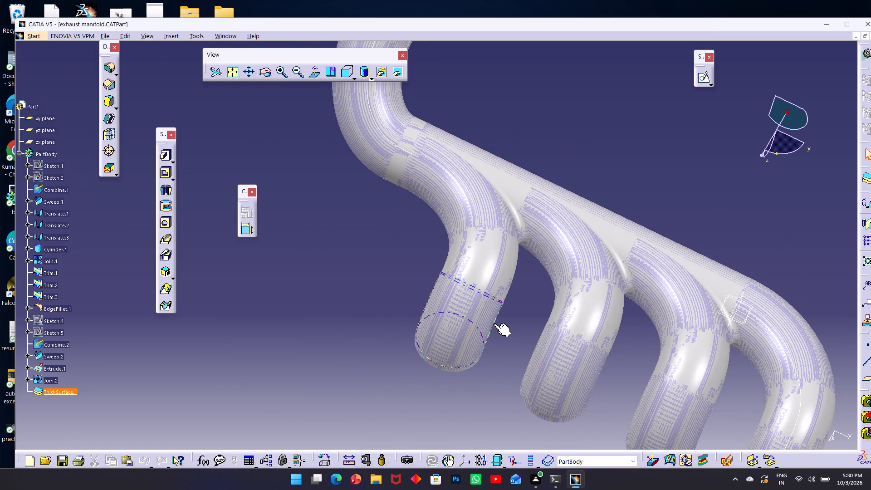
pyautogui.moveTo(494, 324); pyautogui.dragTo(502, 412, button='middle')
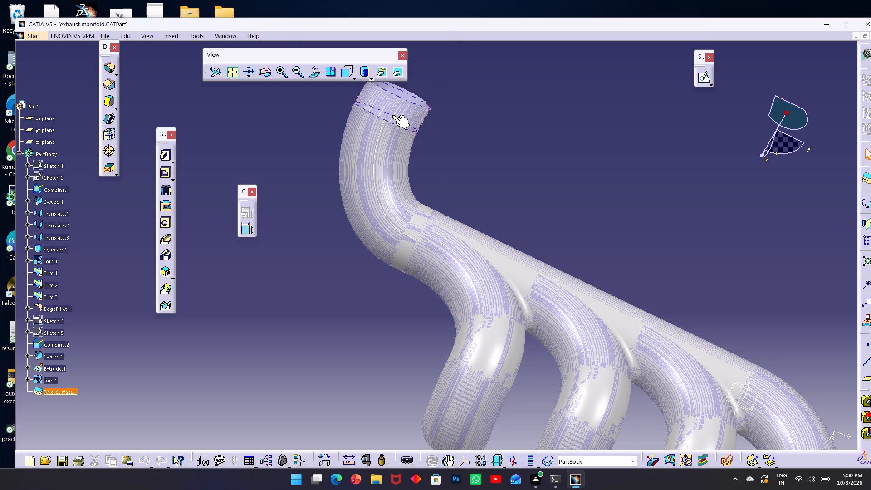
pyautogui.scroll(1, 392, 116)
pyautogui.moveTo(392, 116); pyautogui.dragTo(218, 167, button='middle')
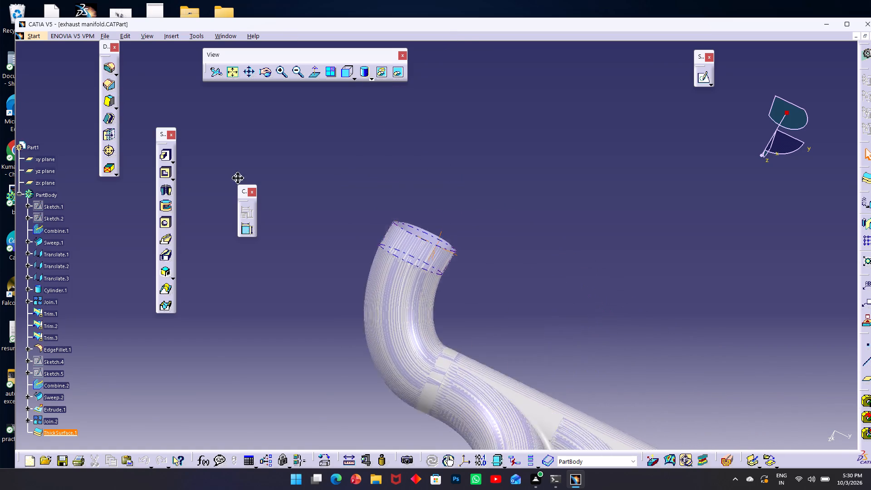
pyautogui.moveTo(218, 167); pyautogui.dragTo(0, 0, button='middle')
pyautogui.middleClick(0, 0)
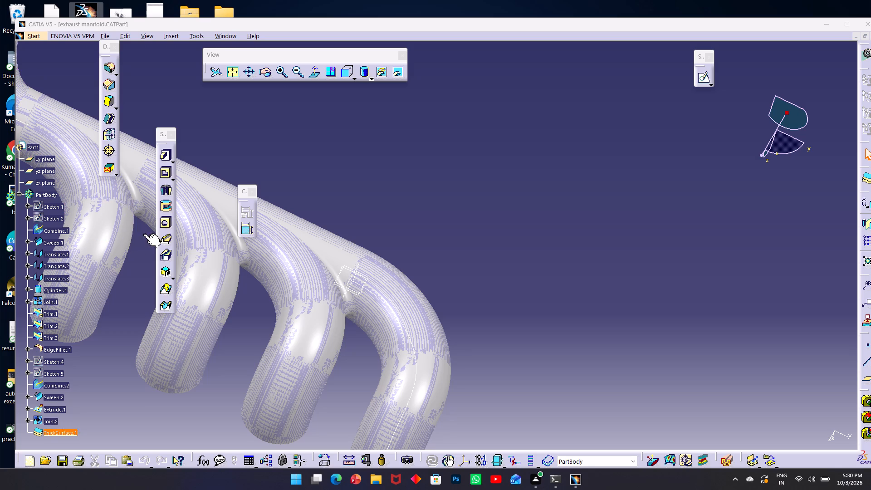
pyautogui.scroll(-1, 225, 275)
pyautogui.moveTo(225, 275); pyautogui.dragTo(471, 292, button='middle')
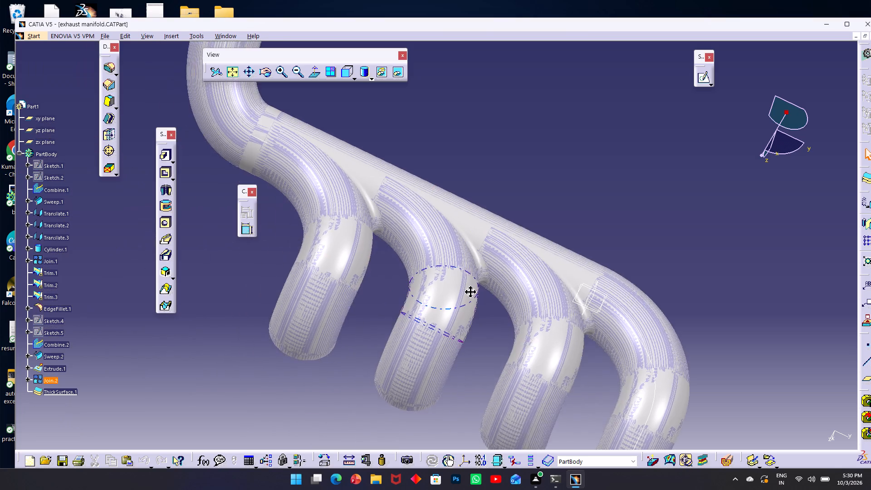
pyautogui.moveTo(471, 292); pyautogui.dragTo(548, 393, button='middle')
pyautogui.scroll(1, 432, 303)
pyautogui.moveTo(289, 203); pyautogui.dragTo(330, 285, button='middle')
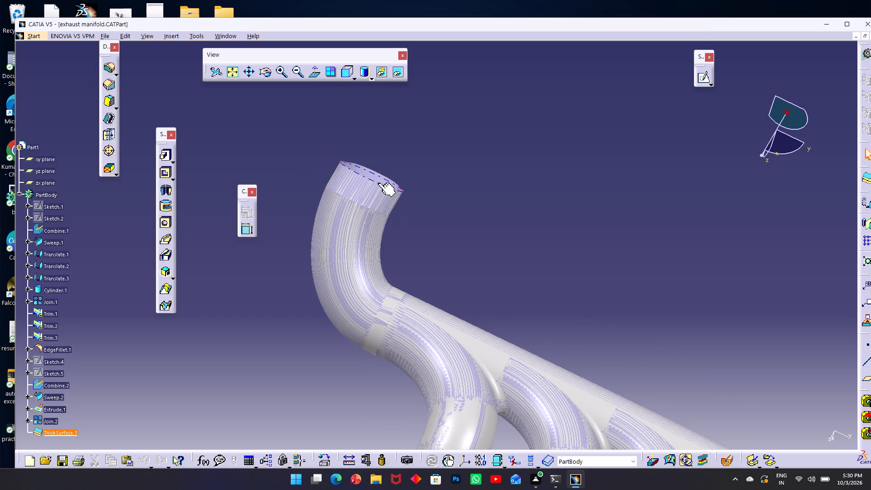
pyautogui.scroll(-1, 401, 218)
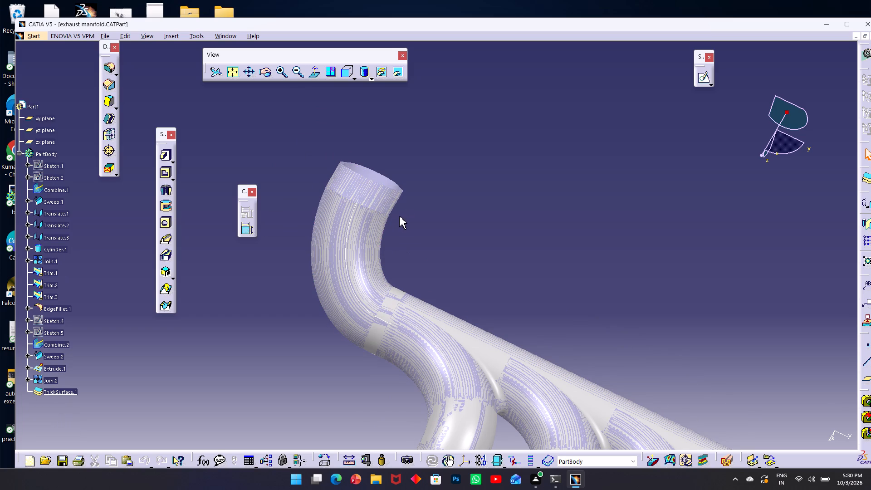
pyautogui.moveTo(391, 212); pyautogui.dragTo(317, 146, button='middle')
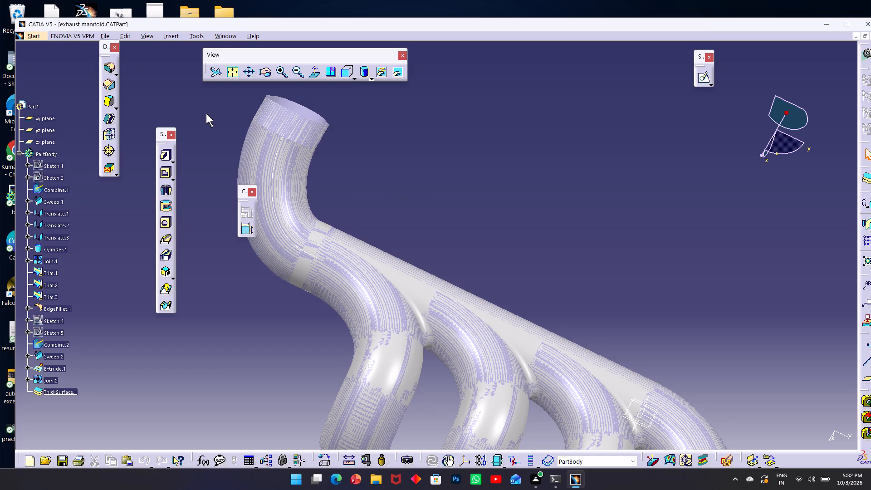
# Check the joined surface's faces at the outlet transition and along the collector tube by selecting them one at a time.
pyautogui.click(310, 243)
pyautogui.click(354, 217)
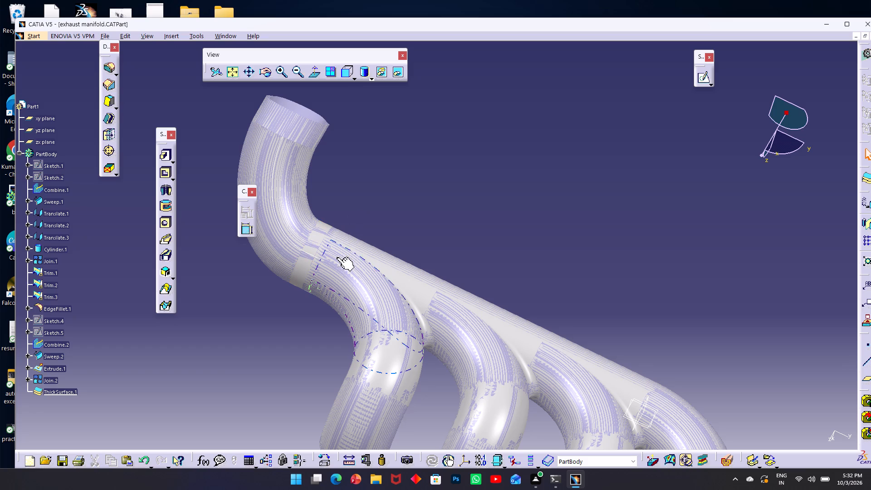
pyautogui.click(397, 266)
pyautogui.click(411, 193)
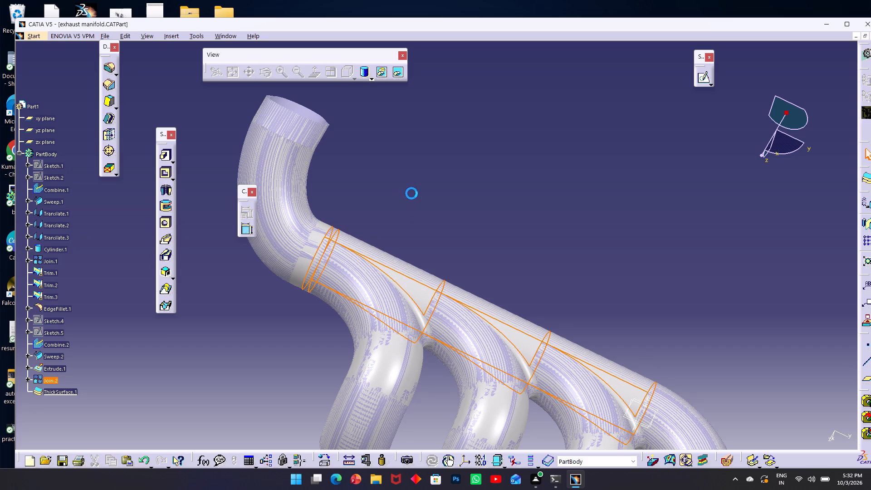
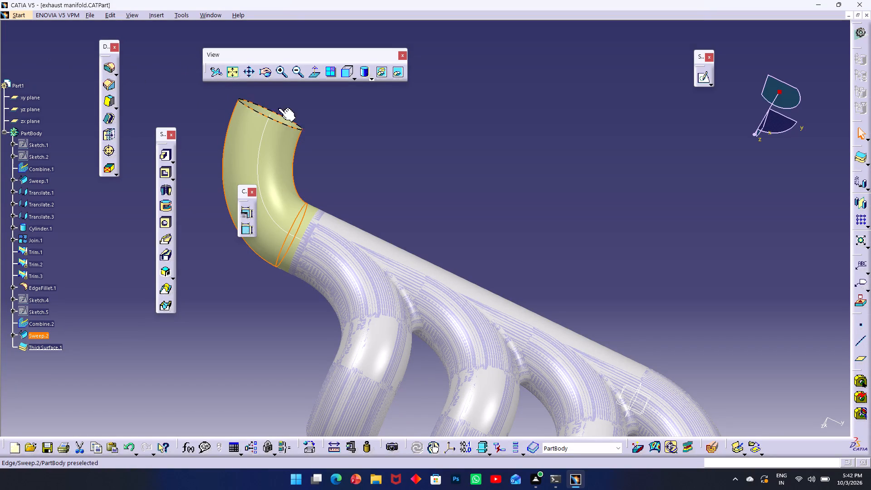
# In Generative Shape Design, join the filleted manifold surface EdgeFillet.1 with the outlet pipe surface Sweep.2 using a 0.001 mm merging distance.
pyautogui.click(154, 60)
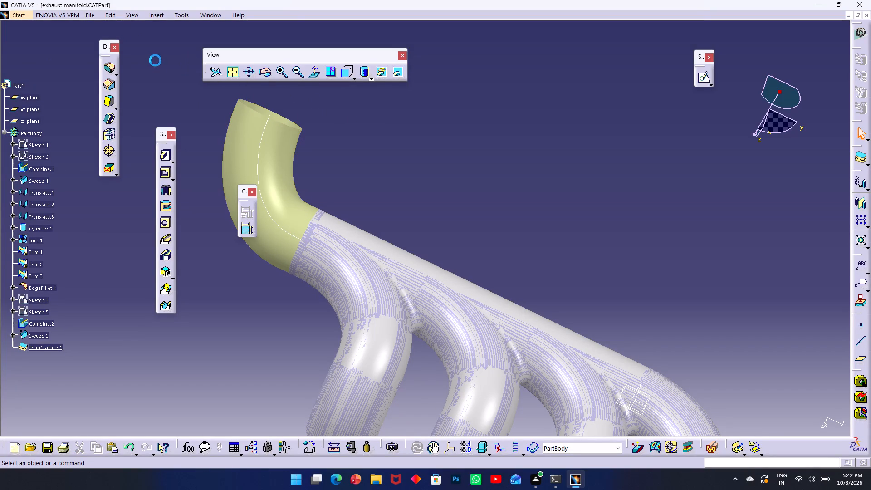
pyautogui.click(153, 16)
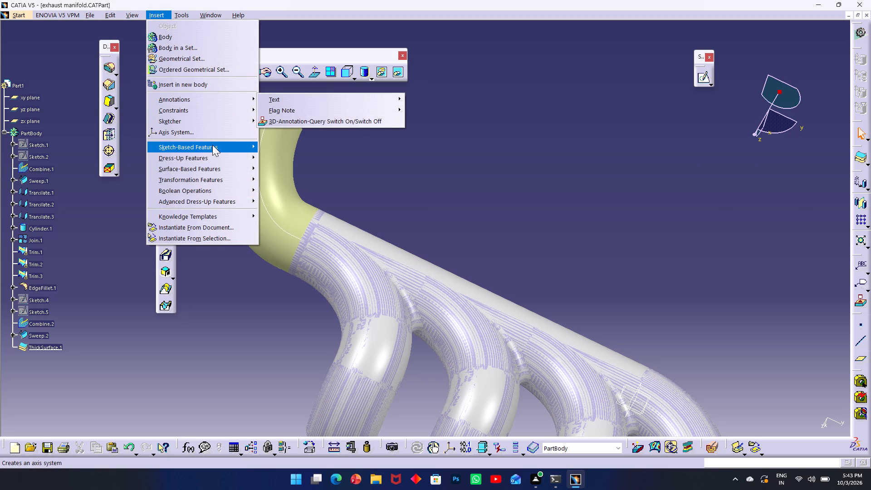
pyautogui.click(31, 44)
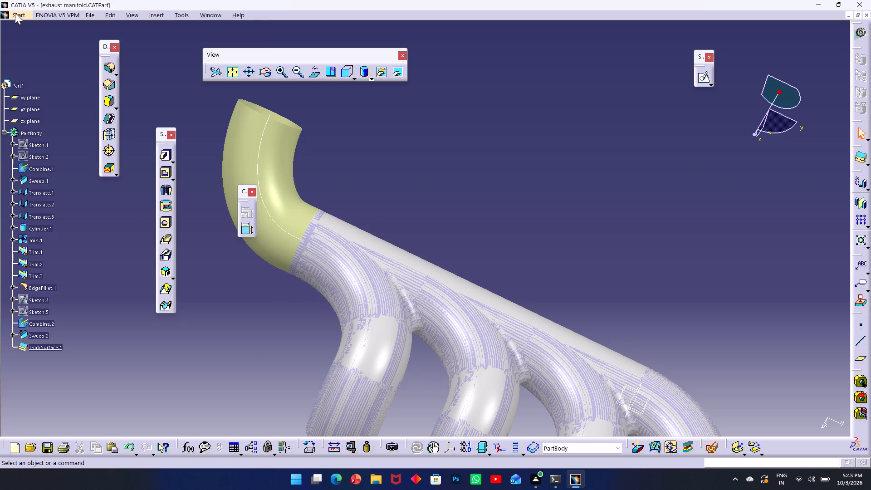
pyautogui.click(16, 14)
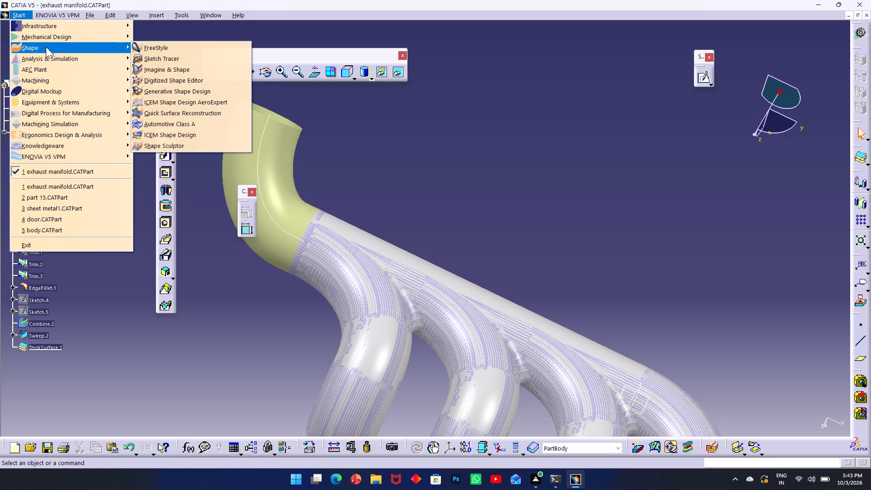
pyautogui.click(180, 89)
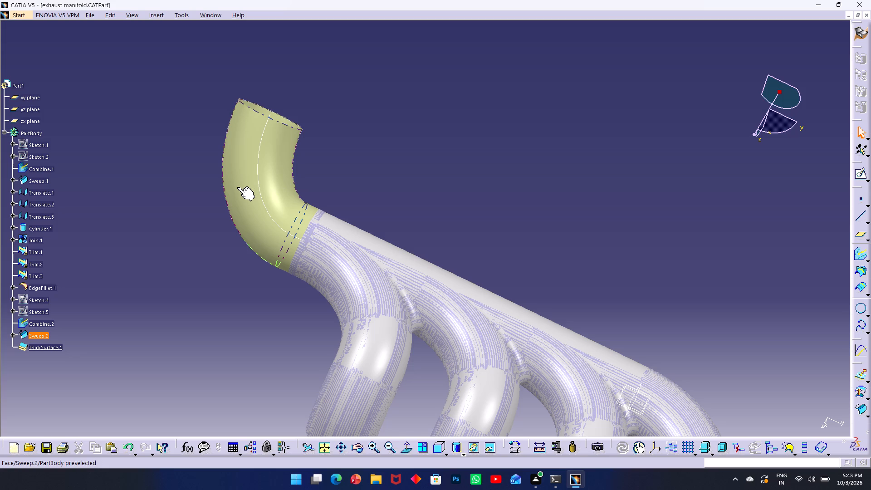
pyautogui.click(144, 12)
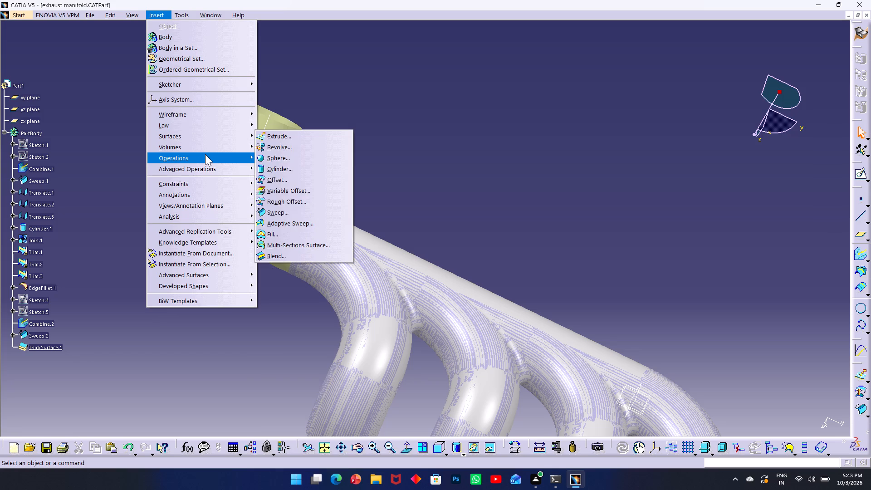
pyautogui.click(322, 157)
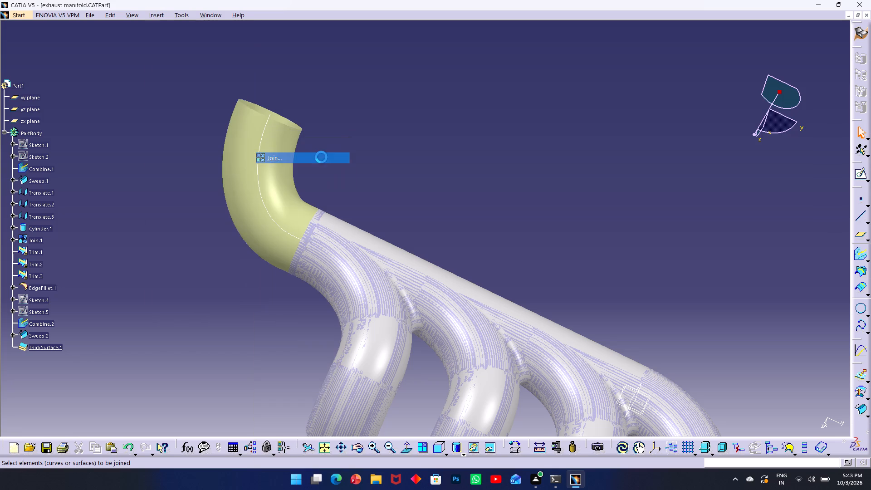
pyautogui.click(250, 212)
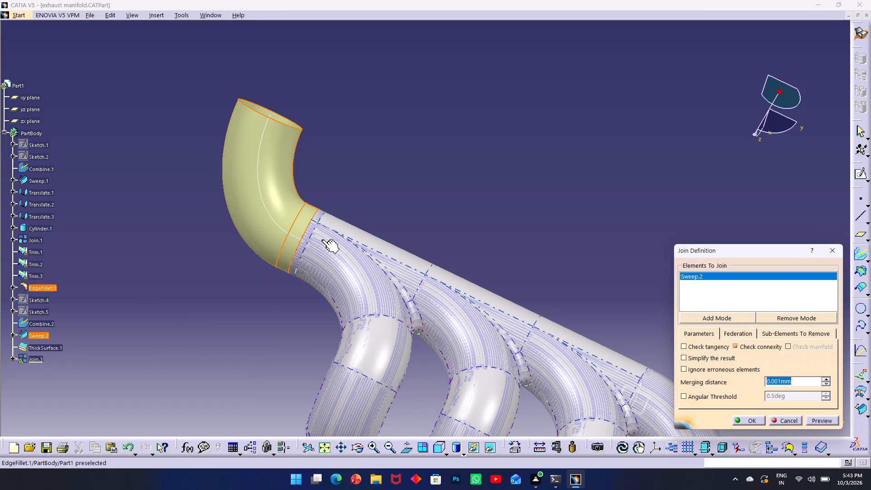
pyautogui.click(329, 246)
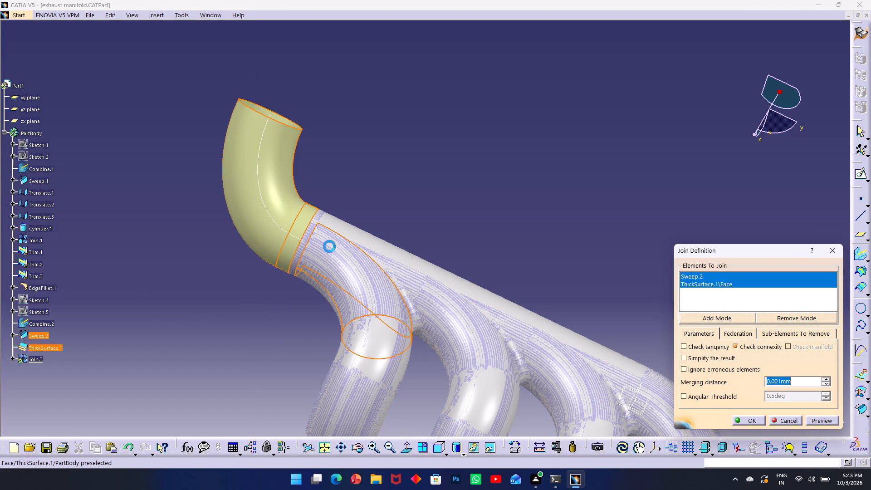
pyautogui.rightClick(713, 285)
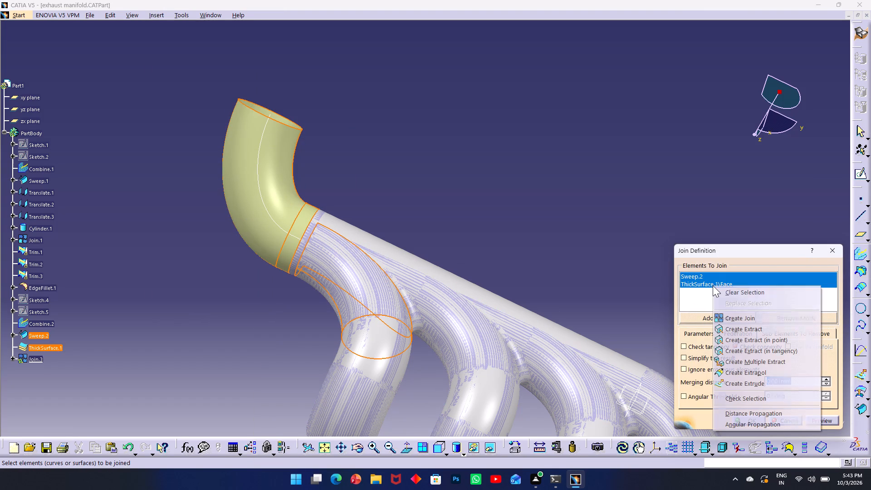
pyautogui.click(725, 295)
pyautogui.click(336, 253)
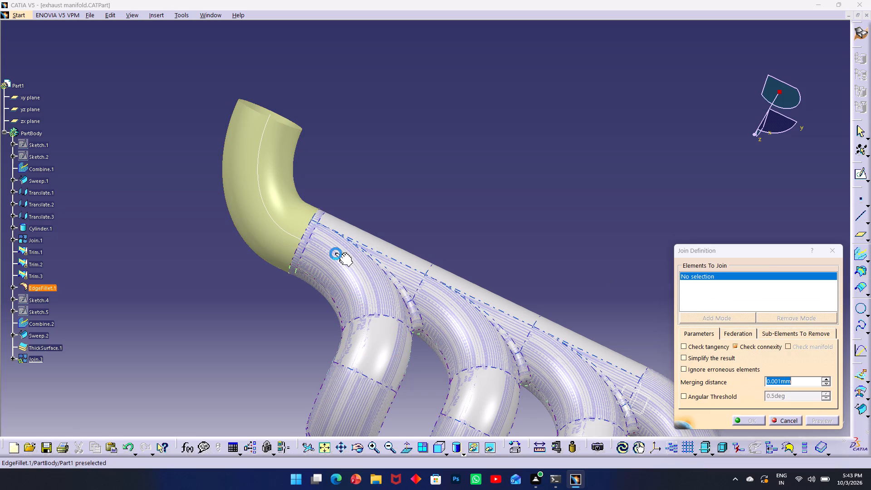
pyautogui.click(306, 206)
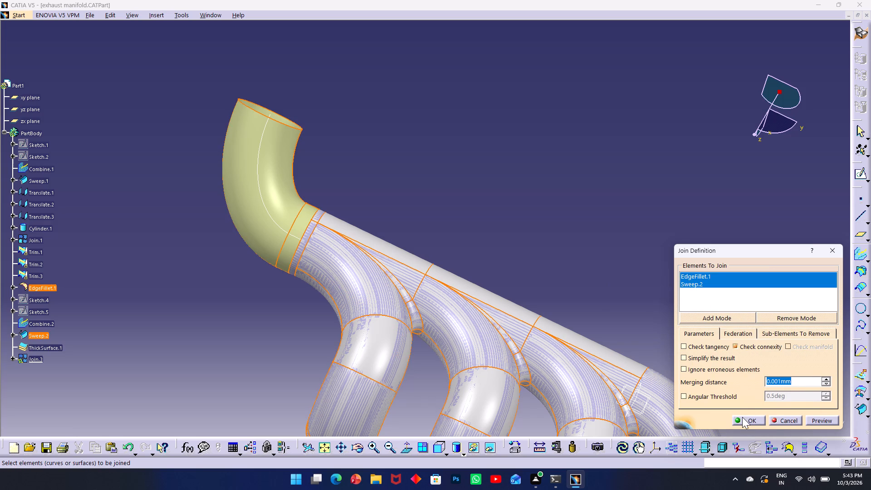
pyautogui.click(742, 417)
pyautogui.click(591, 251)
pyautogui.click(389, 173)
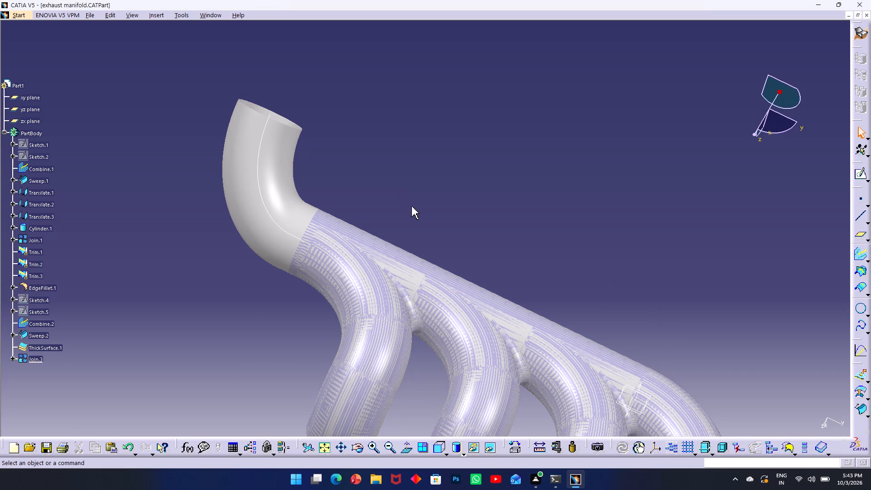
# Display the model shaded with edges but without smooth edges, framing the outlet pipe's open end.
pyautogui.moveTo(493, 218); pyautogui.dragTo(386, 406, button='middle')
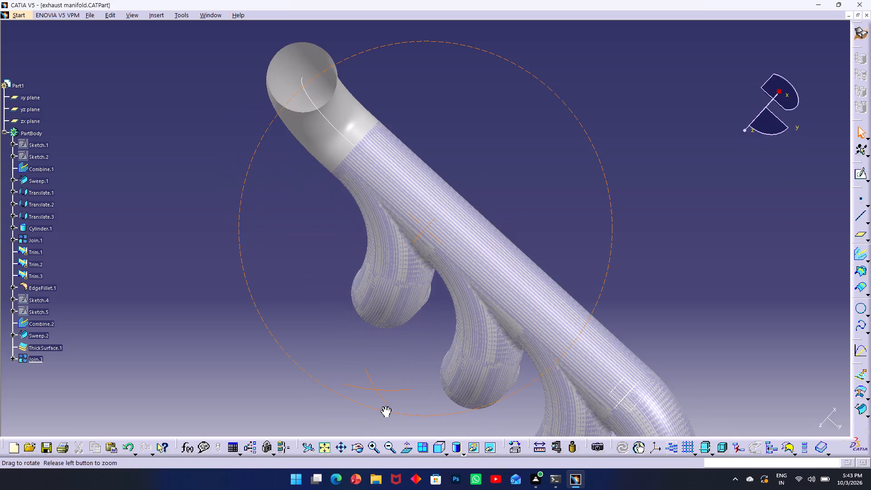
pyautogui.moveTo(386, 406); pyautogui.dragTo(538, 359, button='middle')
pyautogui.keyDown('ctrl'); pyautogui.moveTo(295, 271); pyautogui.dragTo(288, 209, button='middle'); pyautogui.keyUp('ctrl')
pyautogui.moveTo(168, 236); pyautogui.dragTo(408, 200, button='middle')
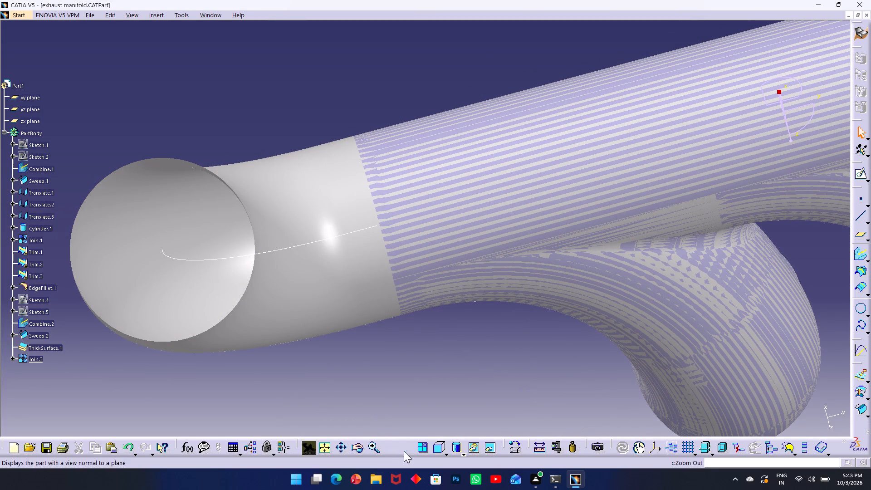
pyautogui.click(463, 451)
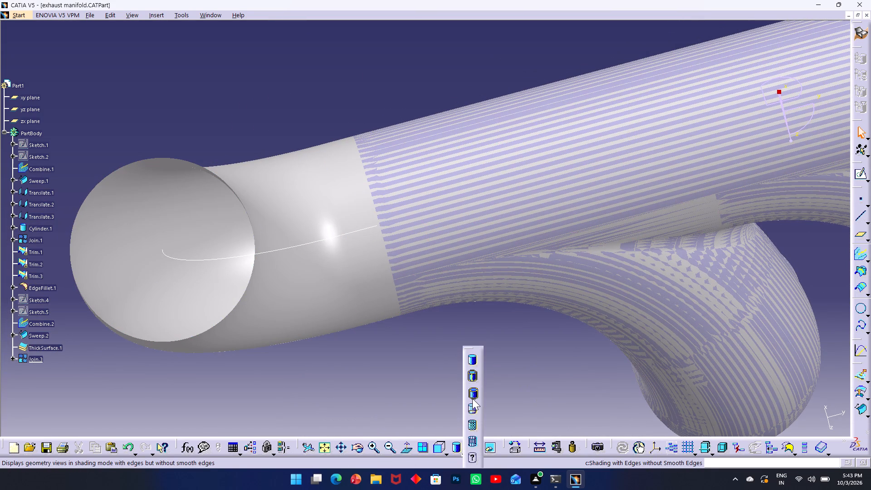
pyautogui.click(472, 398)
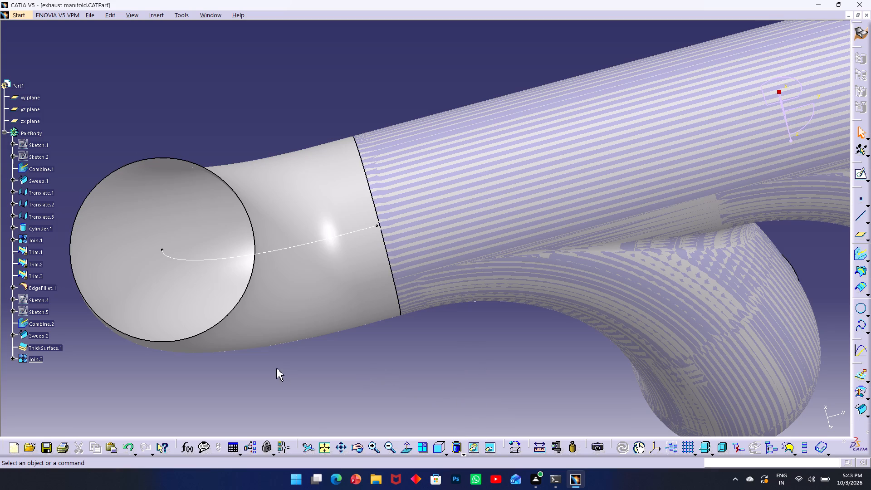
pyautogui.click(276, 368)
pyautogui.keyDown('ctrl'); pyautogui.moveTo(195, 270); pyautogui.dragTo(174, 221, button='middle'); pyautogui.keyUp('ctrl')
pyautogui.moveTo(176, 222); pyautogui.dragTo(665, 183, button='middle')
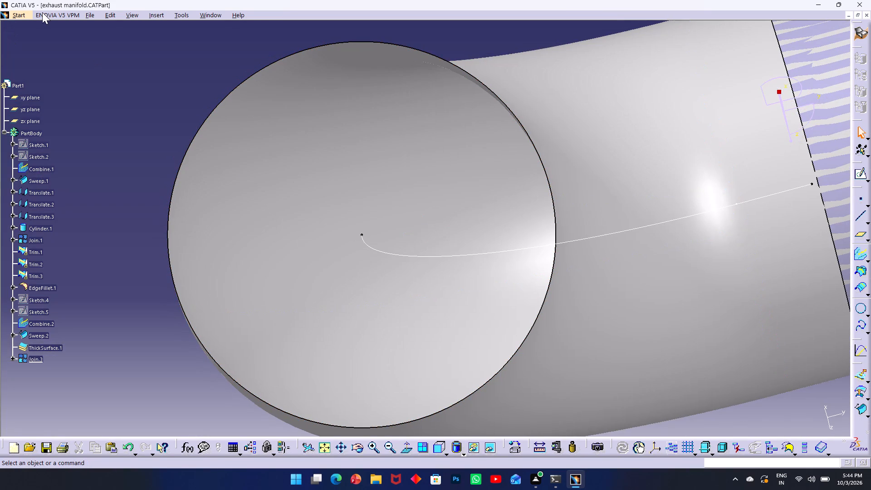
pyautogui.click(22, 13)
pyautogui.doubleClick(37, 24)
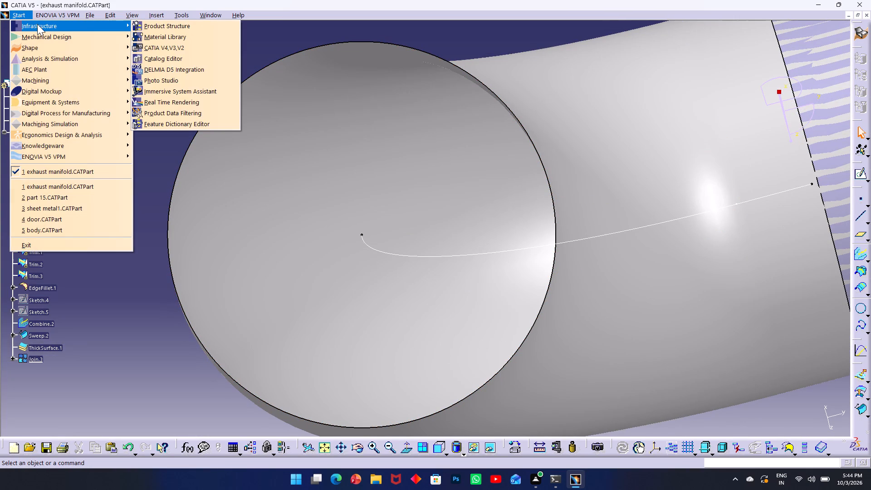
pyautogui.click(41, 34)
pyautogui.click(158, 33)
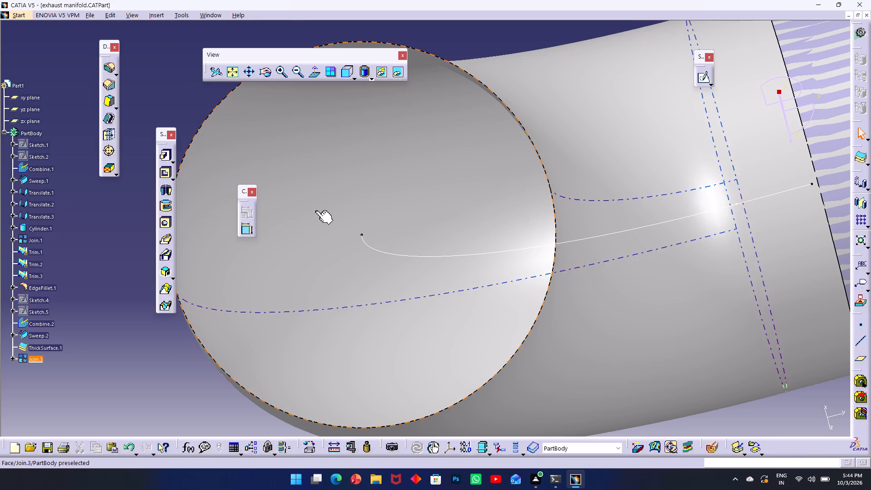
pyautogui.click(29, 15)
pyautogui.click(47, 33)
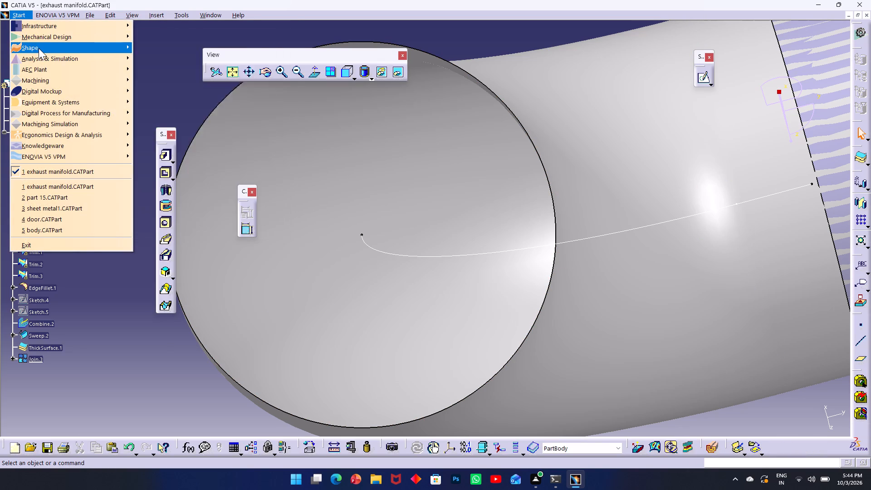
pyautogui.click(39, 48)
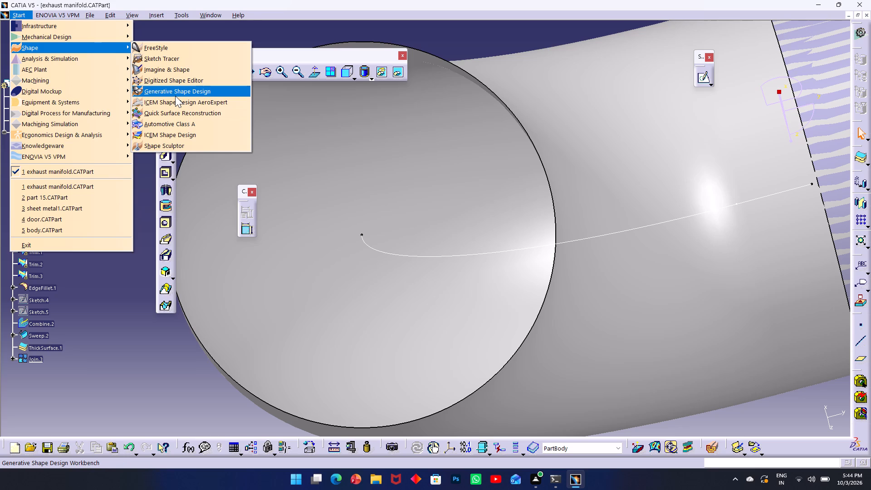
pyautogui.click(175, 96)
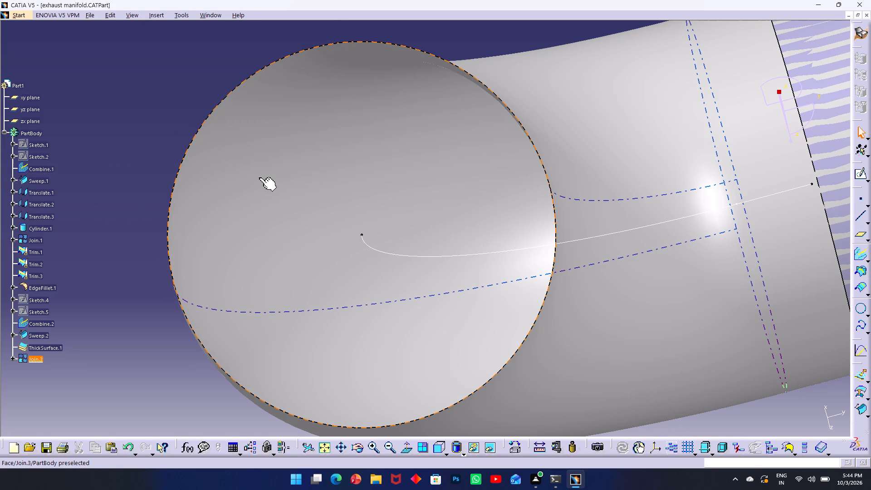
# Delete the earlier thickened surface feature, ThickSurface.1, from the part body.
pyautogui.keyDown('ctrl'); pyautogui.moveTo(256, 176); pyautogui.dragTo(268, 199, button='middle'); pyautogui.keyUp('ctrl')
pyautogui.click(154, 15)
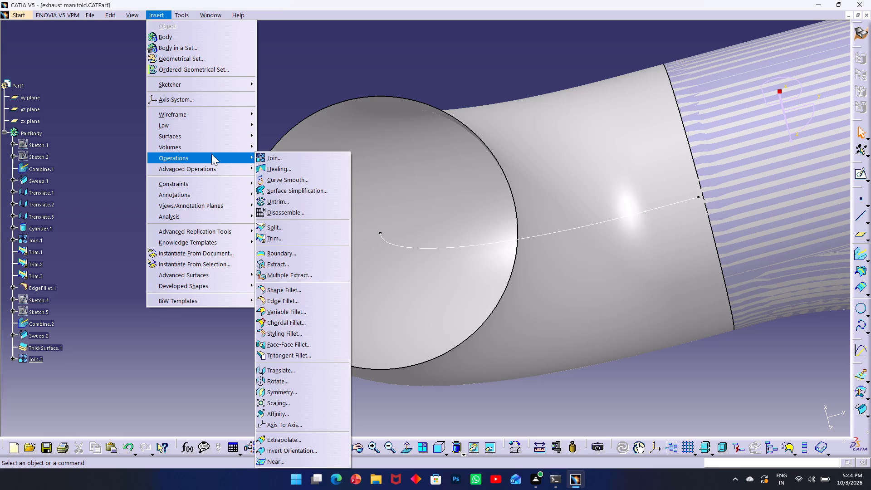
pyautogui.click(39, 347)
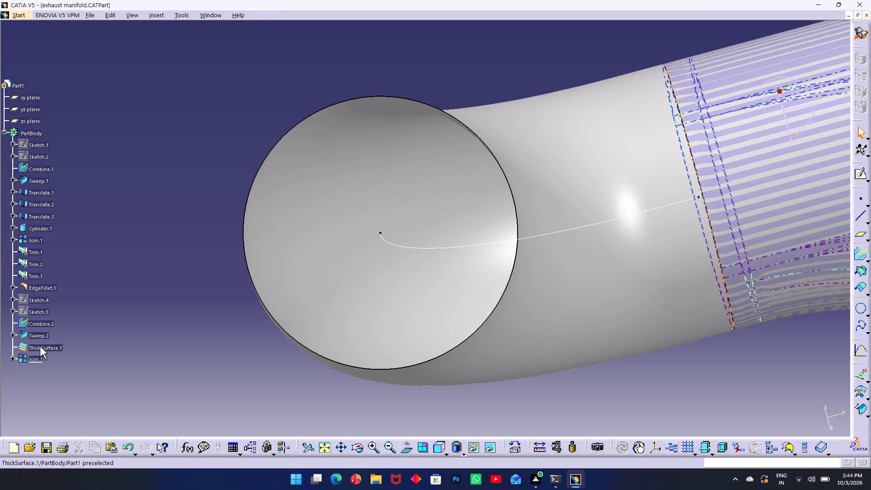
pyautogui.rightClick(40, 347)
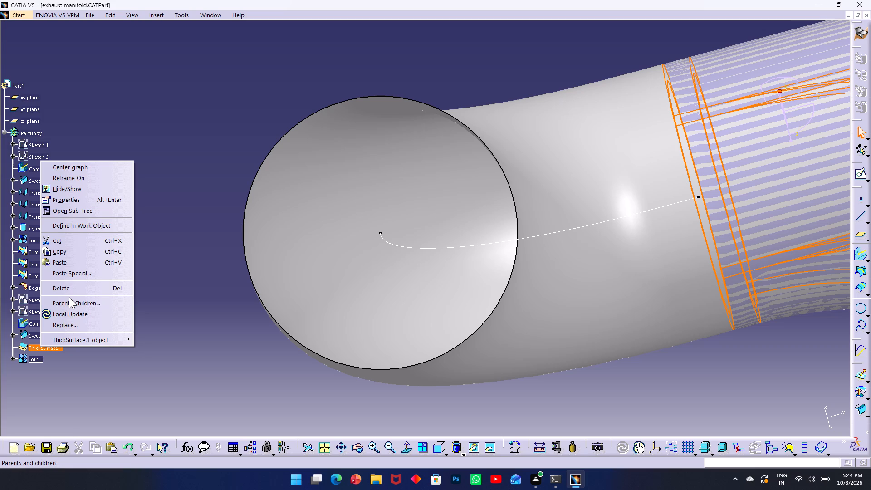
pyautogui.click(68, 287)
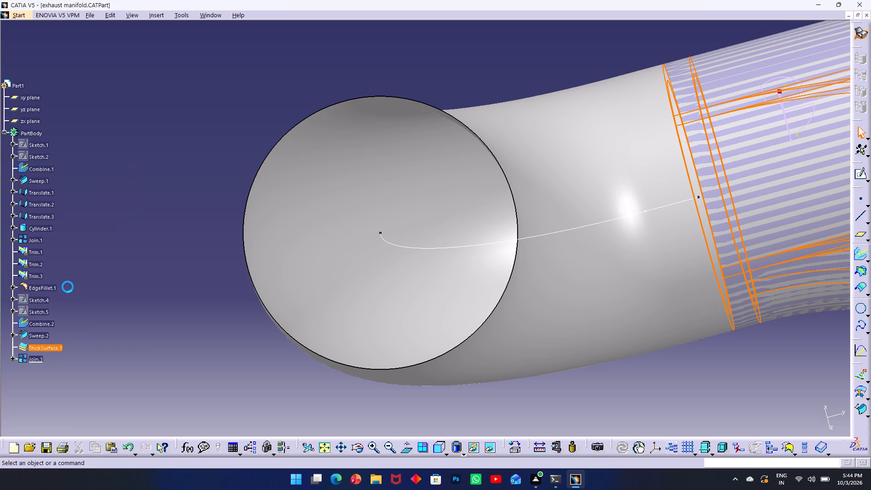
pyautogui.click(71, 288)
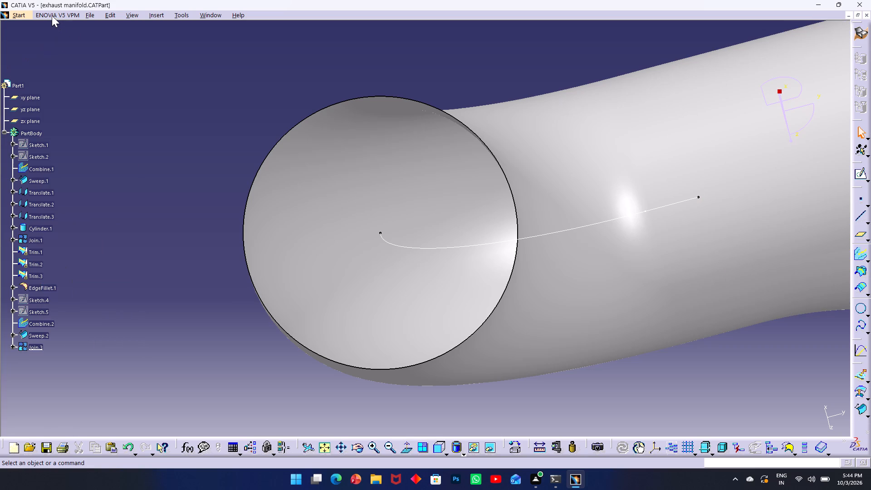
# In Part Design, thicken the joined manifold surface Join.3 with a 3 mm first offset and 0 mm second offset, reversed to go inward.
pyautogui.click(154, 13)
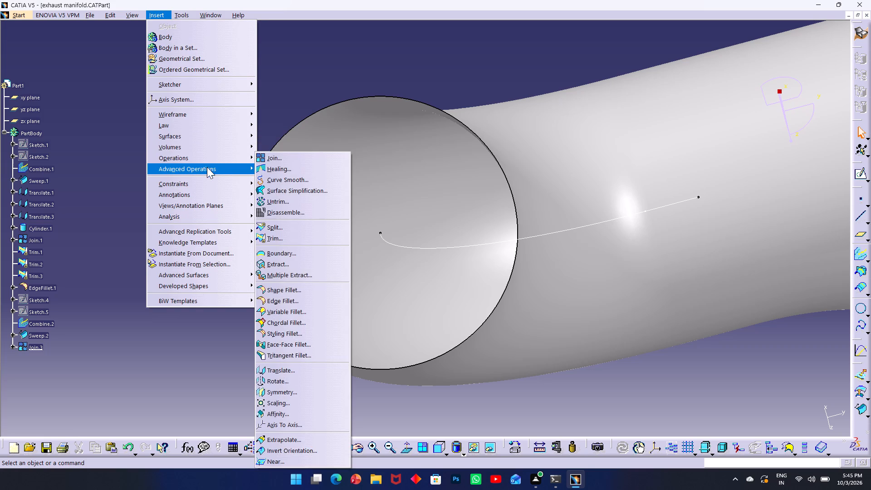
pyautogui.click(125, 209)
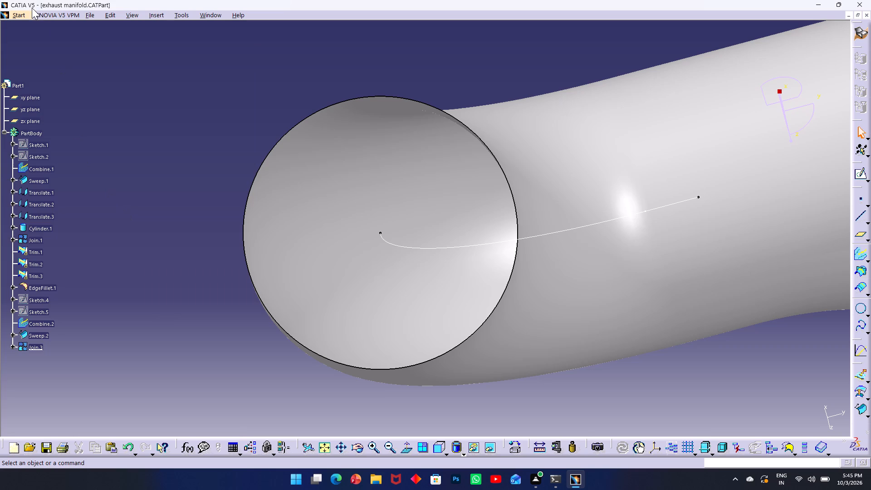
pyautogui.click(28, 18)
pyautogui.click(44, 38)
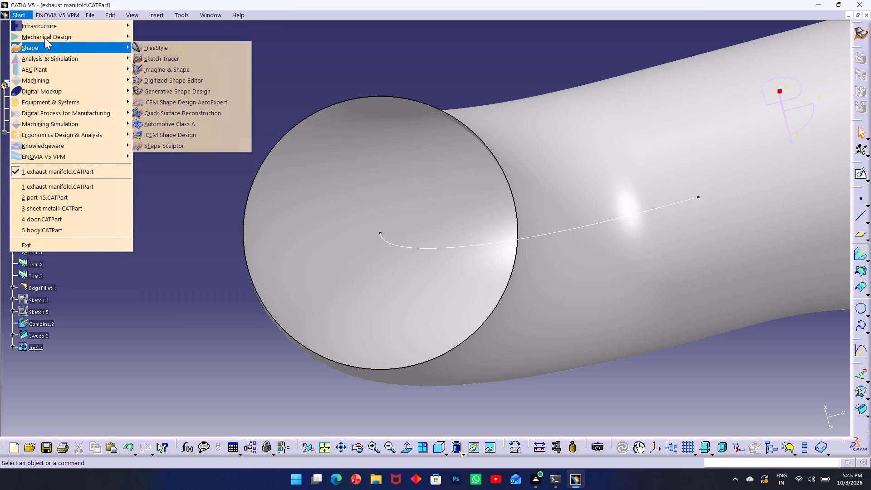
pyautogui.click(134, 34)
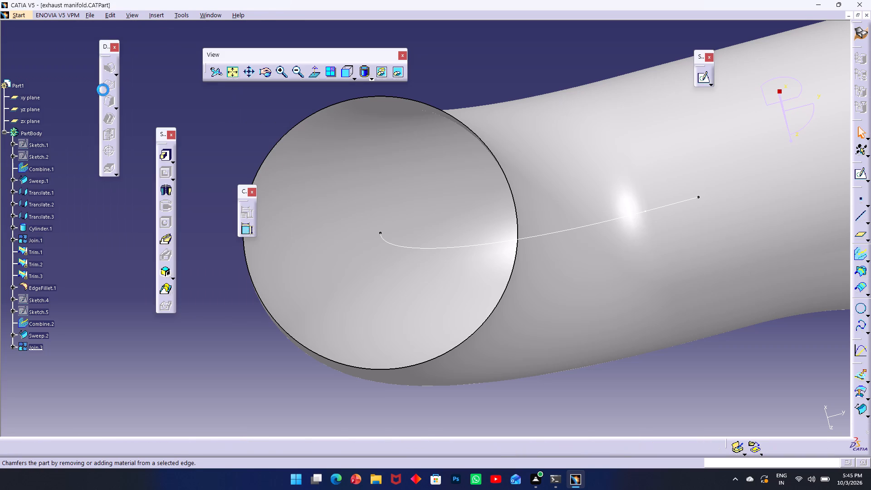
pyautogui.click(158, 15)
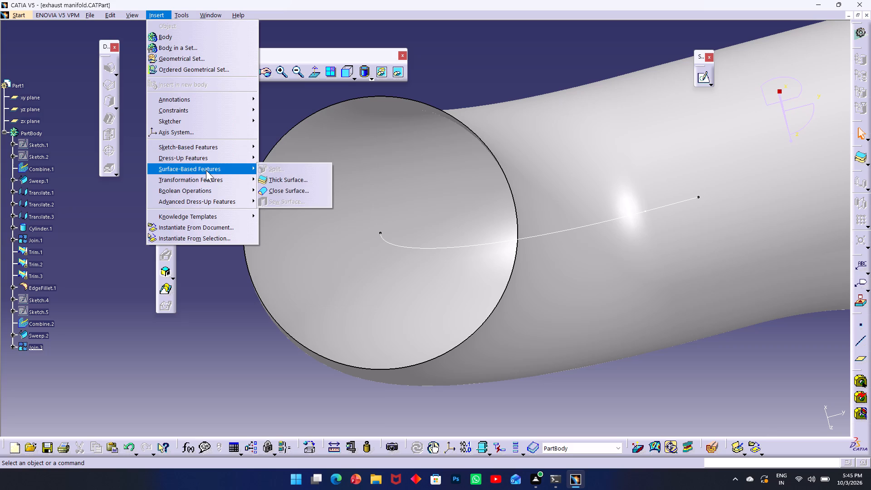
pyautogui.click(271, 179)
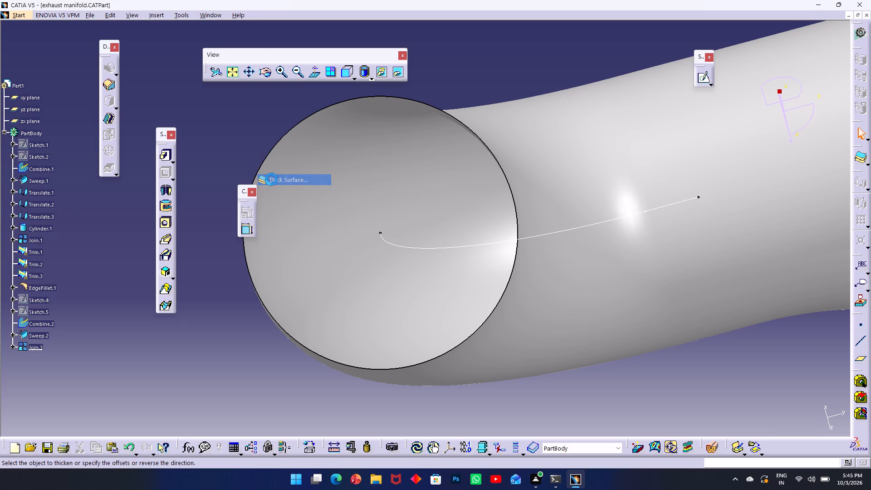
pyautogui.click(305, 145)
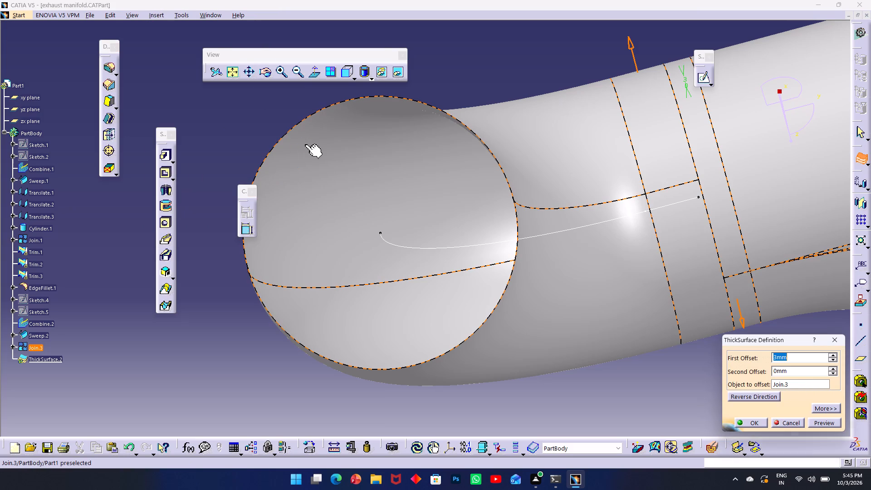
pyautogui.click(748, 397)
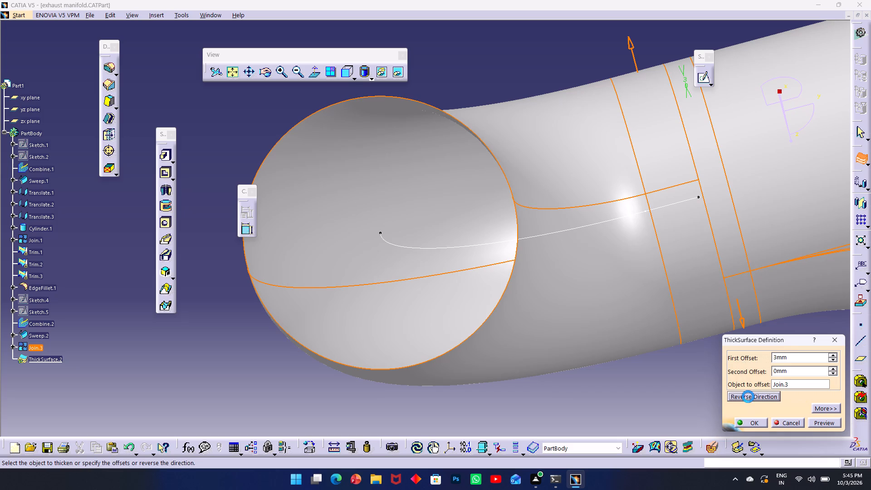
pyautogui.click(816, 422)
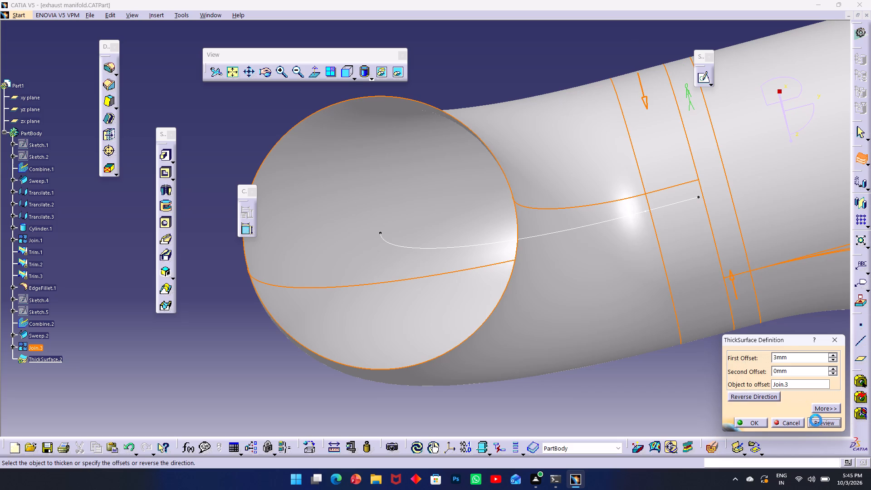
pyautogui.click(746, 424)
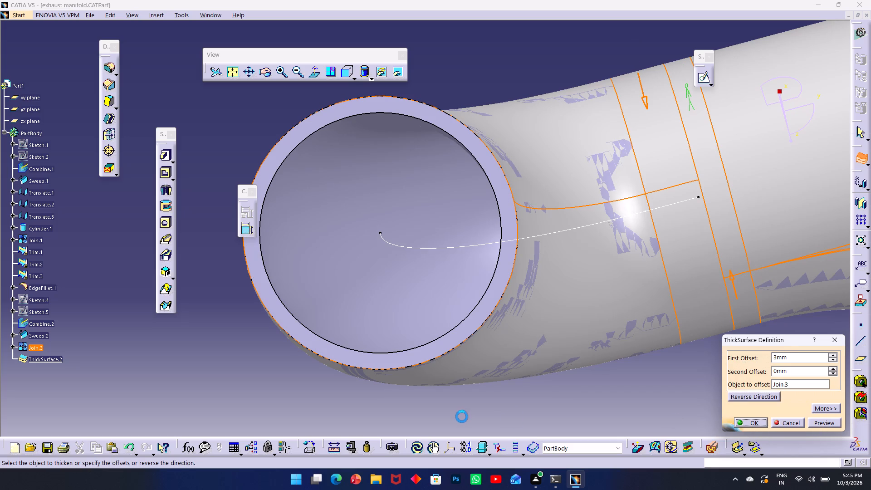
pyautogui.click(431, 403)
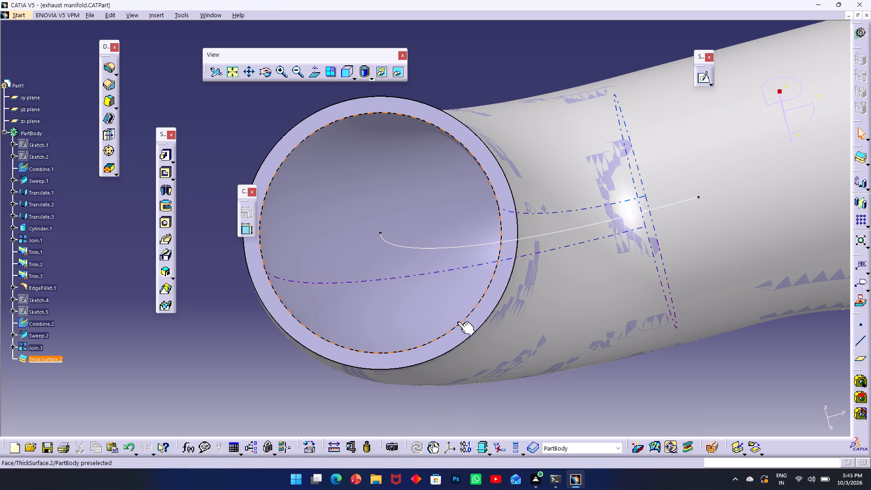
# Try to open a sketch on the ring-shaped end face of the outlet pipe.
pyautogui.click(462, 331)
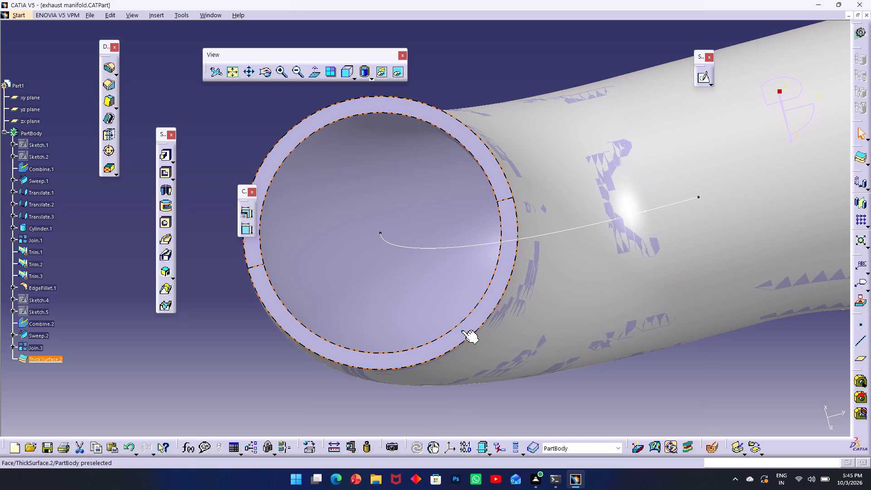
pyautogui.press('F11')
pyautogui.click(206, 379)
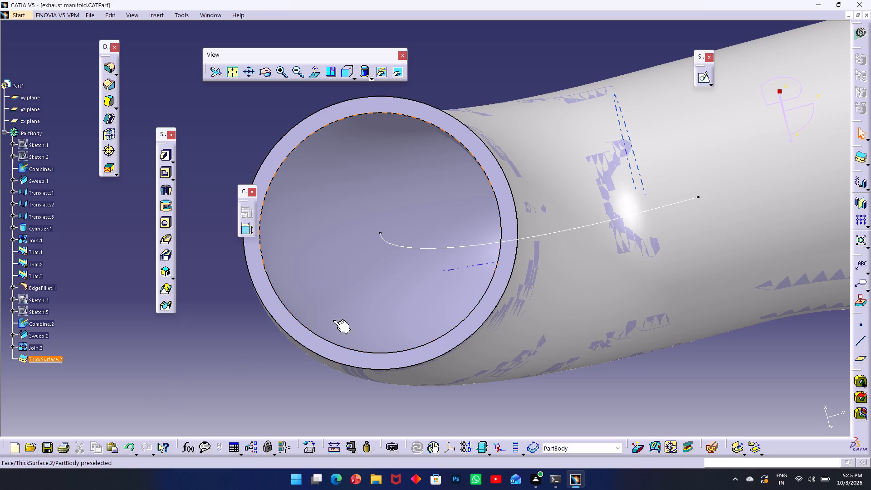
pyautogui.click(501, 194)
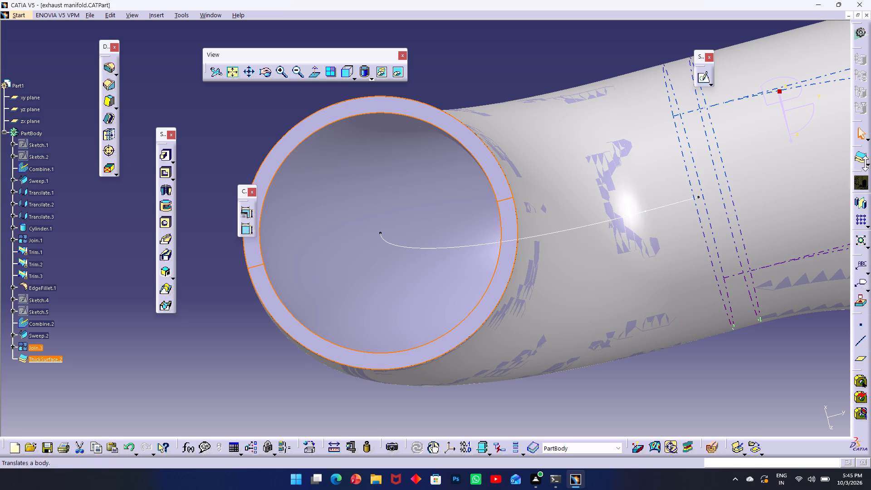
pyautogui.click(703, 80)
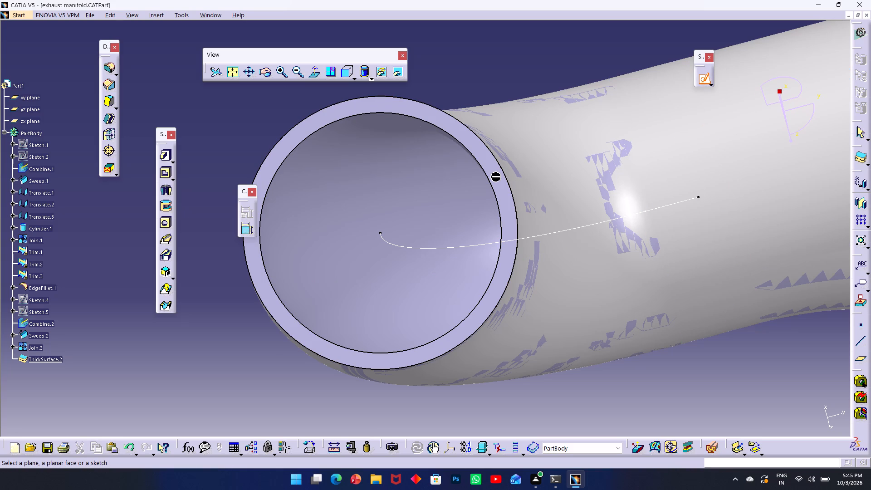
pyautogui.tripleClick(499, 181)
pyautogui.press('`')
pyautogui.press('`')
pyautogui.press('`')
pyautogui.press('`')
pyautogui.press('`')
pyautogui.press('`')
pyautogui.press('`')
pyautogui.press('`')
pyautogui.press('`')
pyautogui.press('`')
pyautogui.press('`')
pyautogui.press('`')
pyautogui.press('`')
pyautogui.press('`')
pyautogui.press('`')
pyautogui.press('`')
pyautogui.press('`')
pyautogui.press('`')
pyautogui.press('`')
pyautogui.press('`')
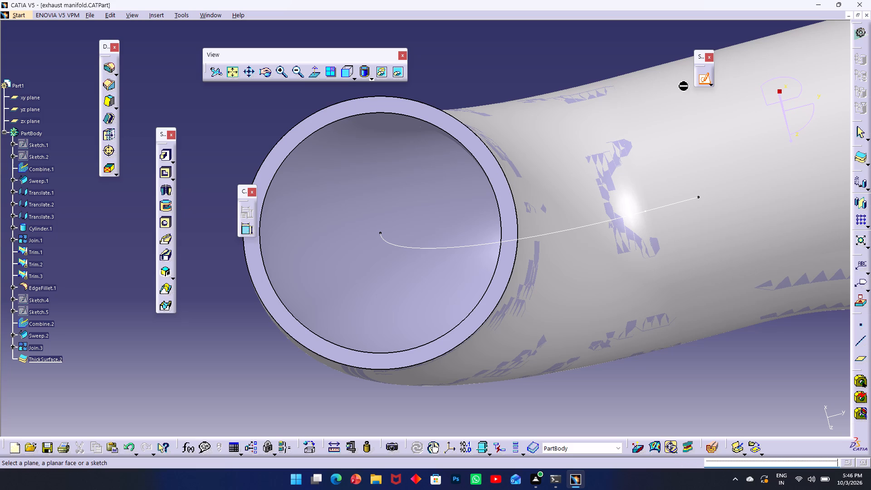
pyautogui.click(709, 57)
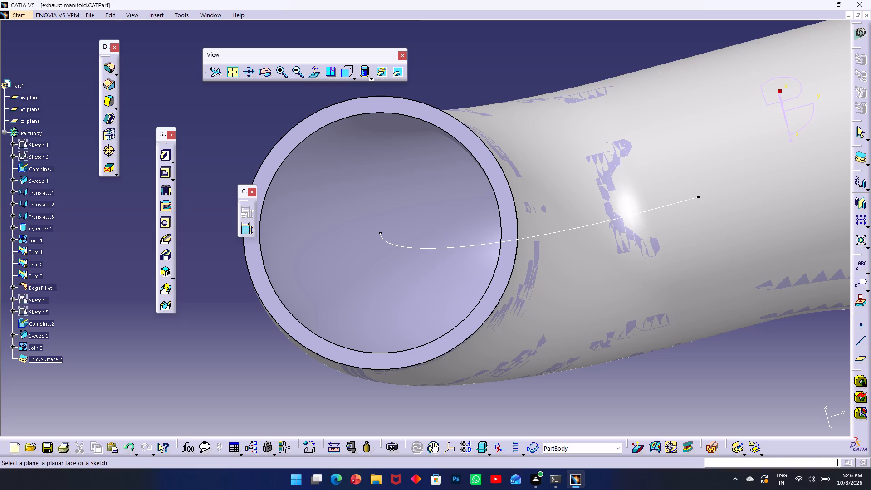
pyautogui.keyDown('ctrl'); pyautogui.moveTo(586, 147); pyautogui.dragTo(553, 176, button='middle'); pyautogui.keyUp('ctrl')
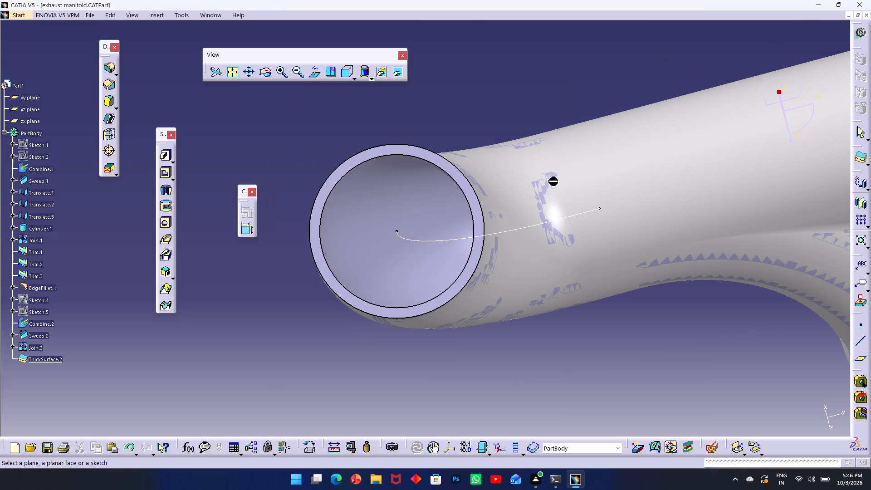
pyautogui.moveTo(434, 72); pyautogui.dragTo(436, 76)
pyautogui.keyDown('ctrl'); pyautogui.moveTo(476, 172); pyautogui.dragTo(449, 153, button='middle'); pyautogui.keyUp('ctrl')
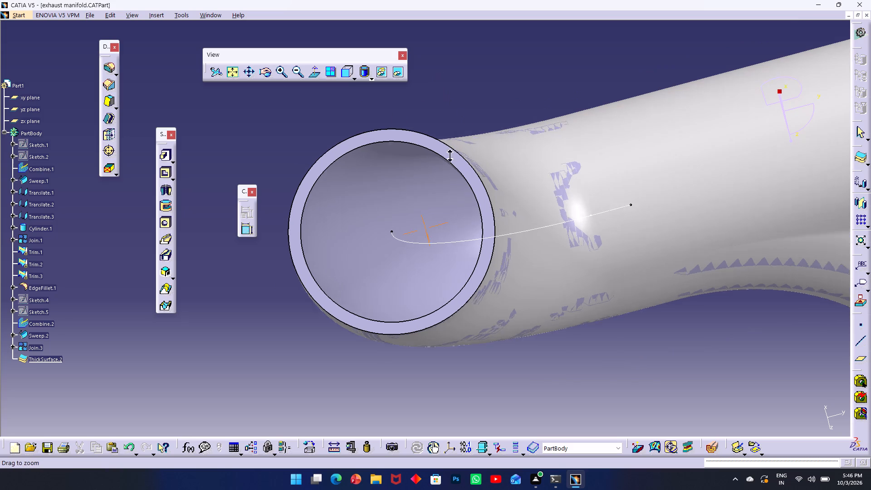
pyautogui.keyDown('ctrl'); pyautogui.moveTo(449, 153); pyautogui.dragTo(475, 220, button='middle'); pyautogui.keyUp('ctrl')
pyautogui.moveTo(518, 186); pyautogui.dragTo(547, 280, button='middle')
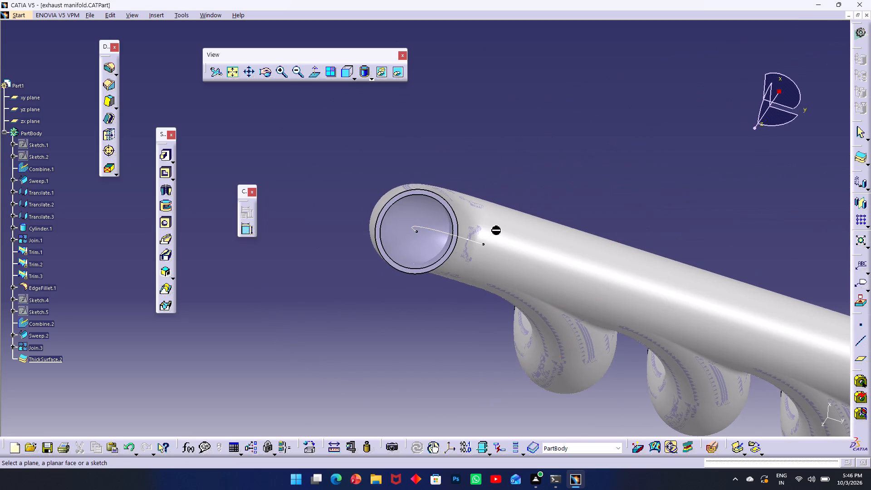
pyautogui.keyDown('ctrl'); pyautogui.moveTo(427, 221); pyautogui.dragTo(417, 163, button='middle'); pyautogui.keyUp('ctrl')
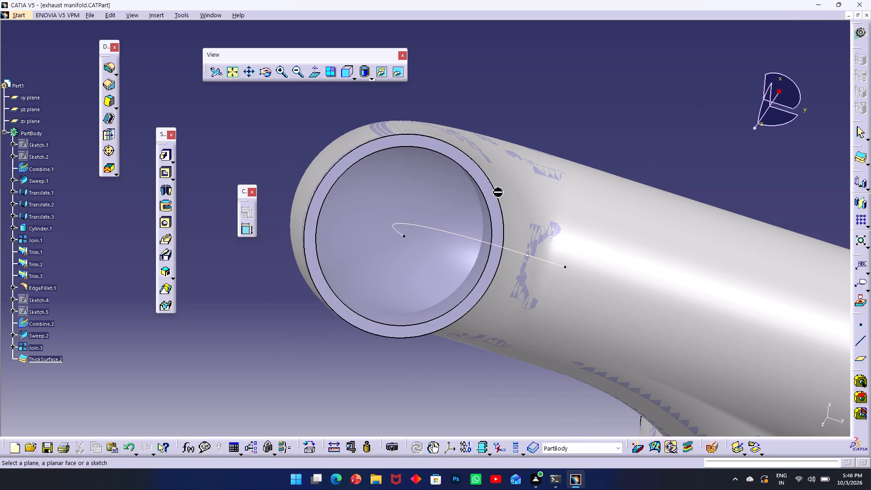
# Restore the default contents of all toolbars and reset their positions.
pyautogui.rightClick(870, 432)
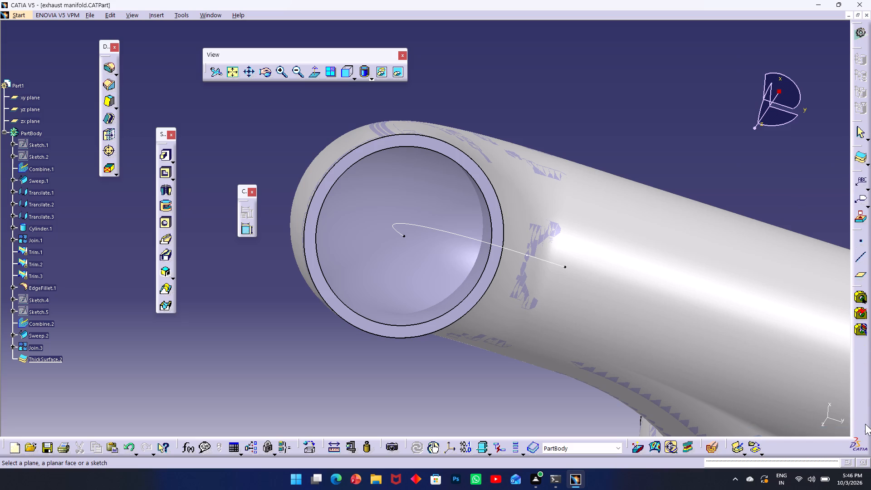
pyautogui.rightClick(857, 389)
pyautogui.click(790, 454)
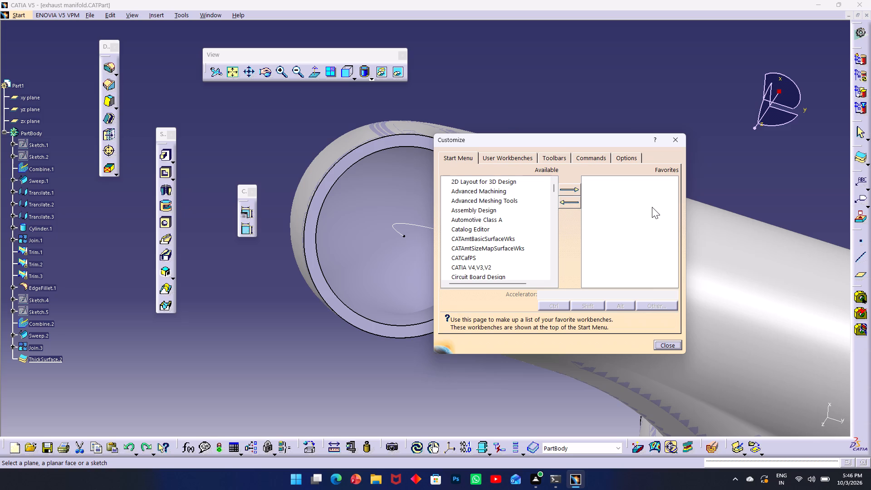
pyautogui.click(558, 156)
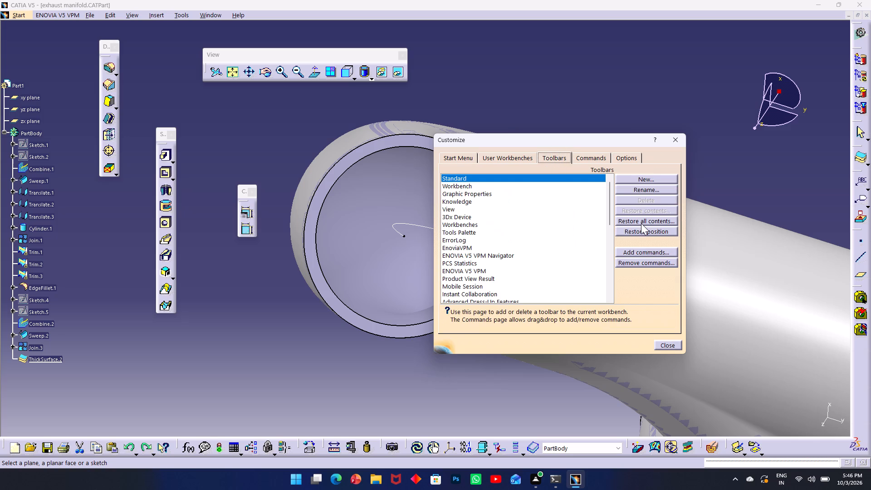
pyautogui.click(642, 221)
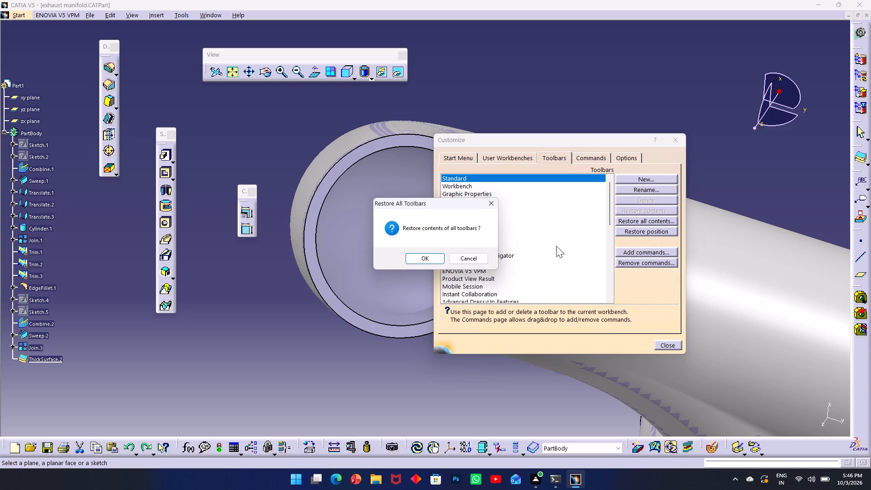
pyautogui.click(438, 262)
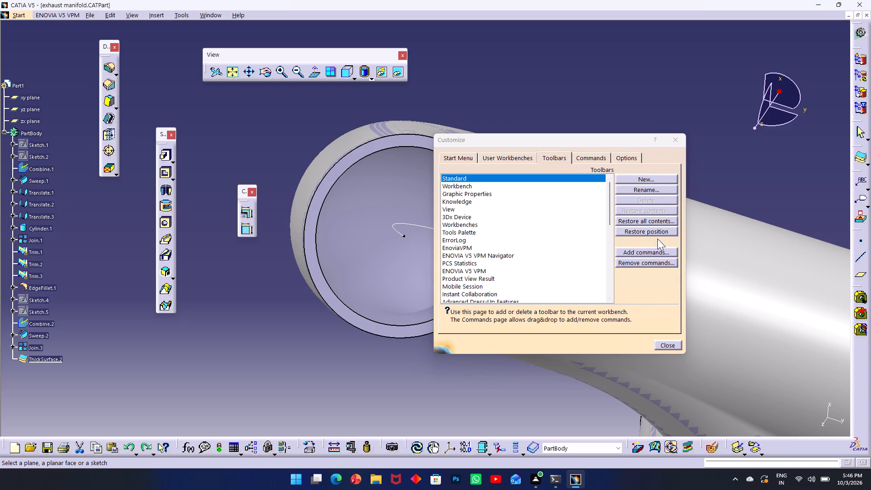
pyautogui.click(653, 234)
pyautogui.moveTo(426, 257); pyautogui.dragTo(427, 263)
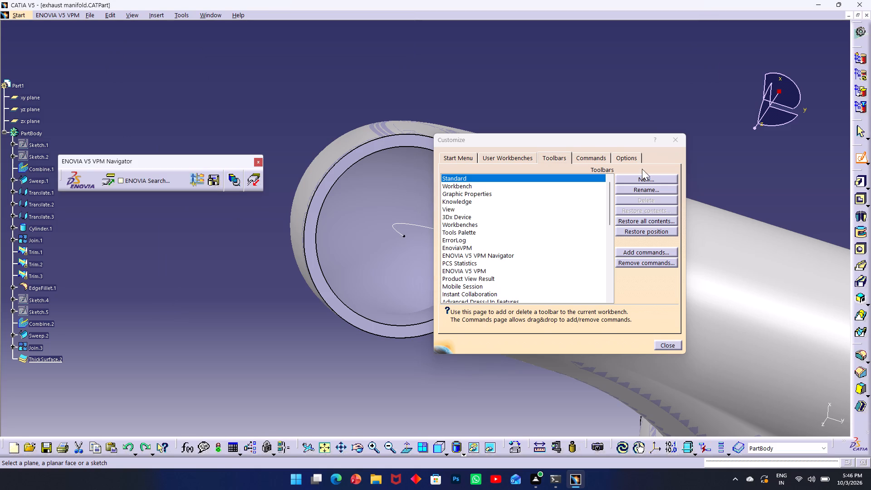
pyautogui.click(669, 139)
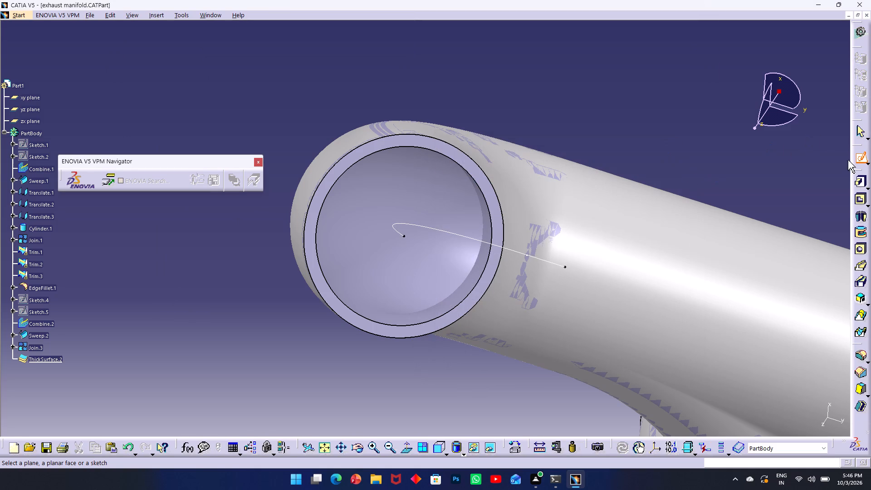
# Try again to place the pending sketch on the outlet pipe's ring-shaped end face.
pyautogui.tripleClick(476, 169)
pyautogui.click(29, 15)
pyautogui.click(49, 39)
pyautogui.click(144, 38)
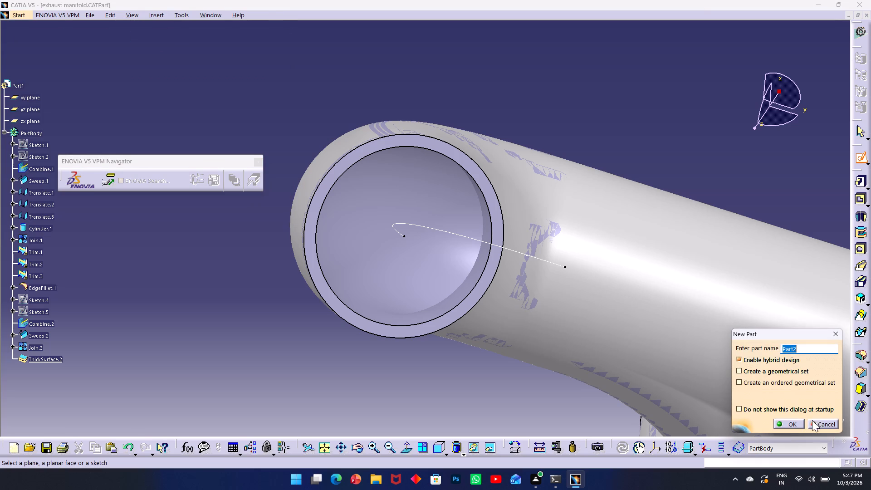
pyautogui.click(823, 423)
# Create a new part under the proposed name Part2 with hybrid design enabled and no geometrical set.
pyautogui.click(20, 13)
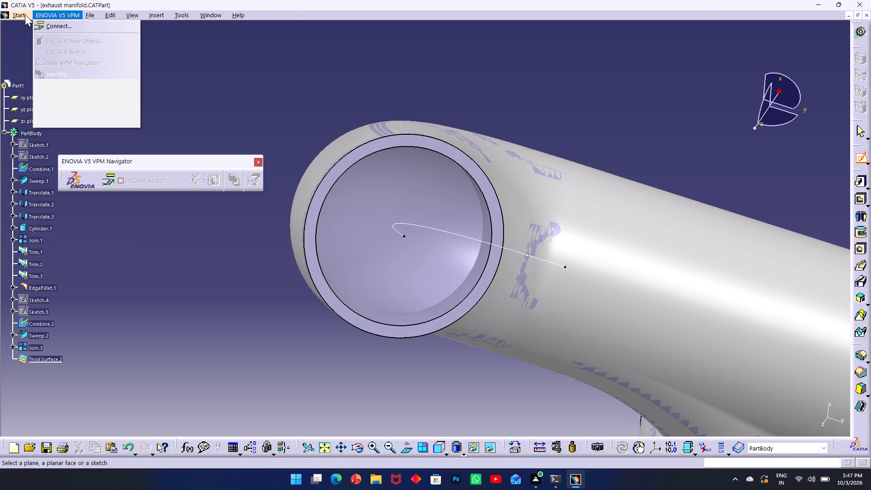
pyautogui.moveTo(38, 33); pyautogui.dragTo(40, 39)
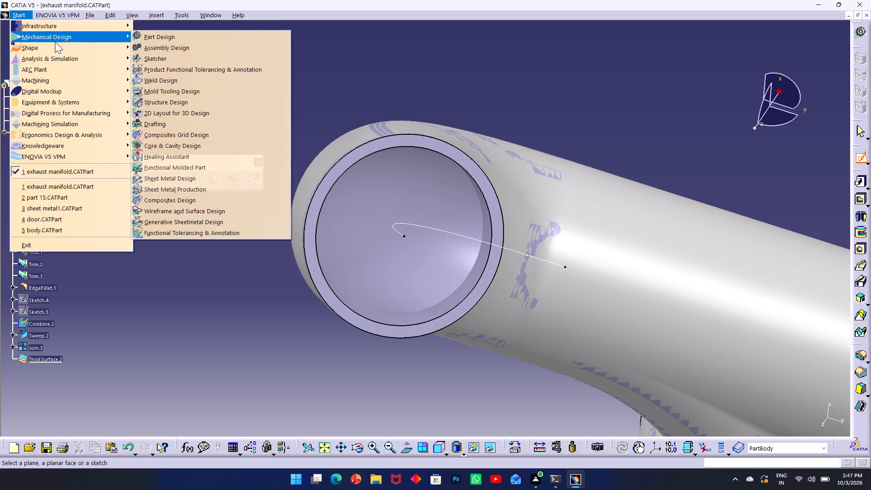
pyautogui.click(169, 41)
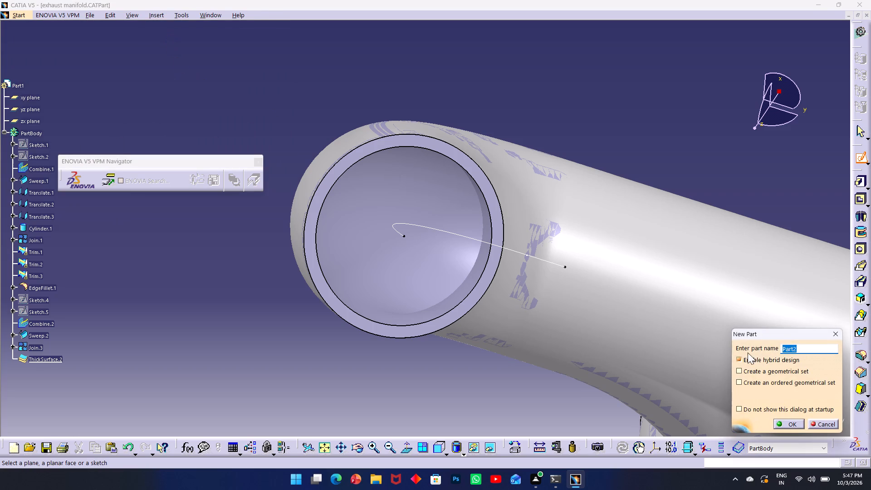
pyautogui.click(793, 421)
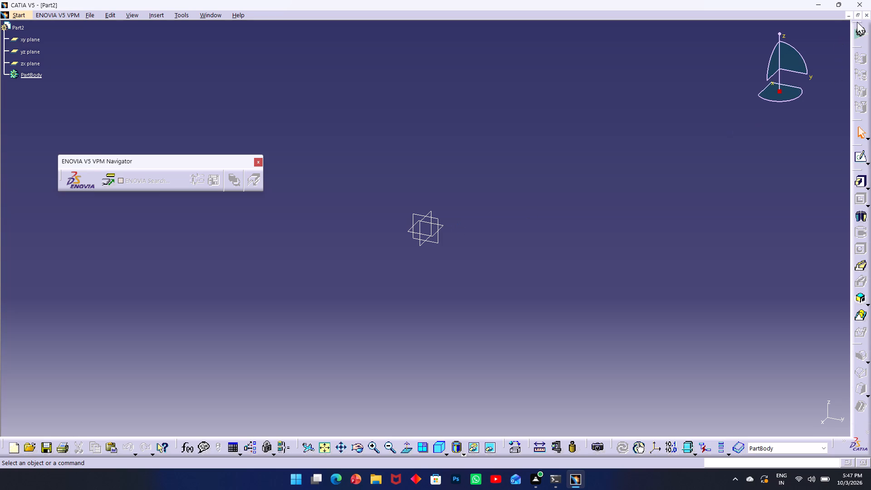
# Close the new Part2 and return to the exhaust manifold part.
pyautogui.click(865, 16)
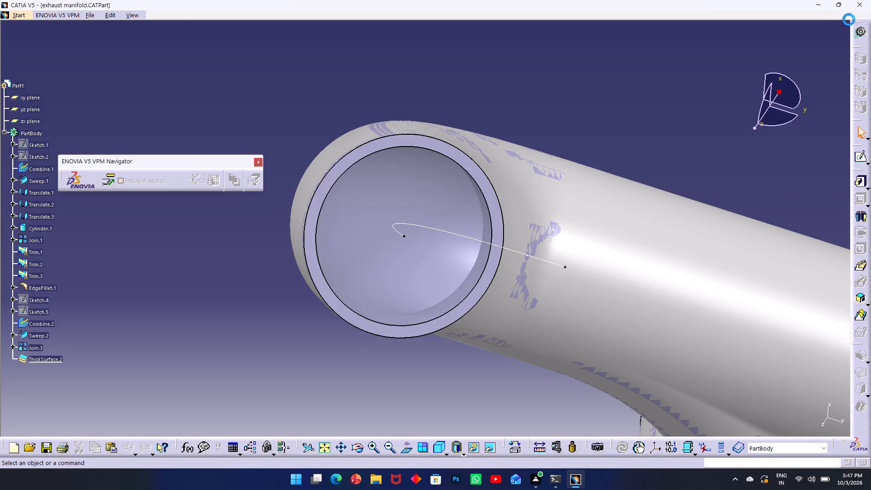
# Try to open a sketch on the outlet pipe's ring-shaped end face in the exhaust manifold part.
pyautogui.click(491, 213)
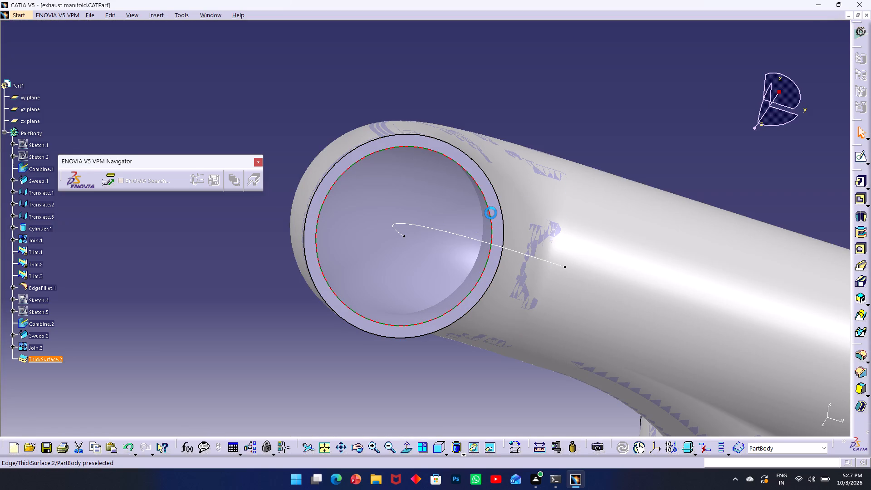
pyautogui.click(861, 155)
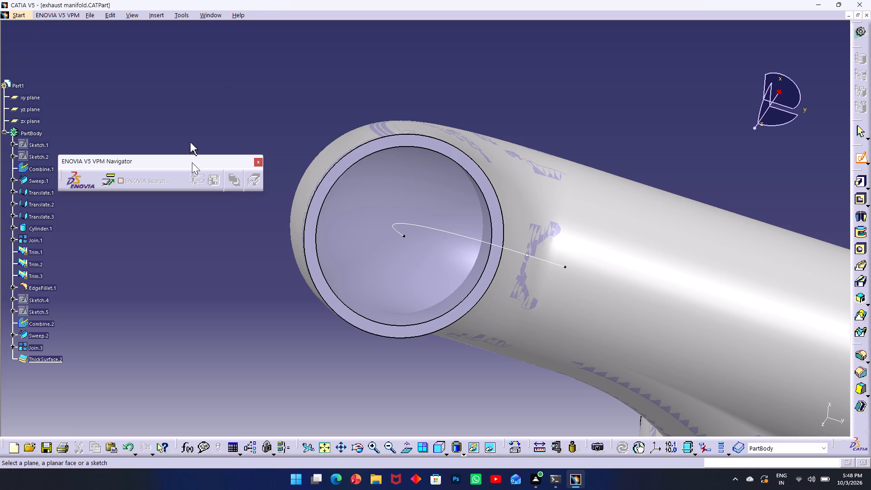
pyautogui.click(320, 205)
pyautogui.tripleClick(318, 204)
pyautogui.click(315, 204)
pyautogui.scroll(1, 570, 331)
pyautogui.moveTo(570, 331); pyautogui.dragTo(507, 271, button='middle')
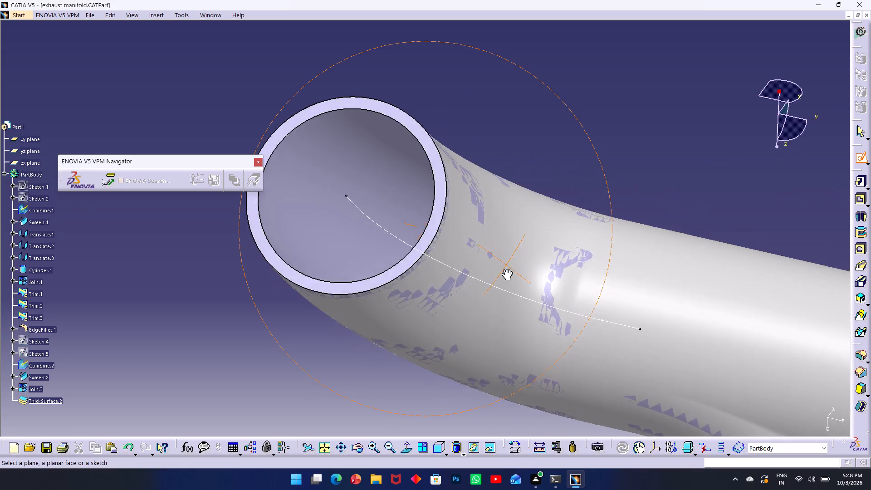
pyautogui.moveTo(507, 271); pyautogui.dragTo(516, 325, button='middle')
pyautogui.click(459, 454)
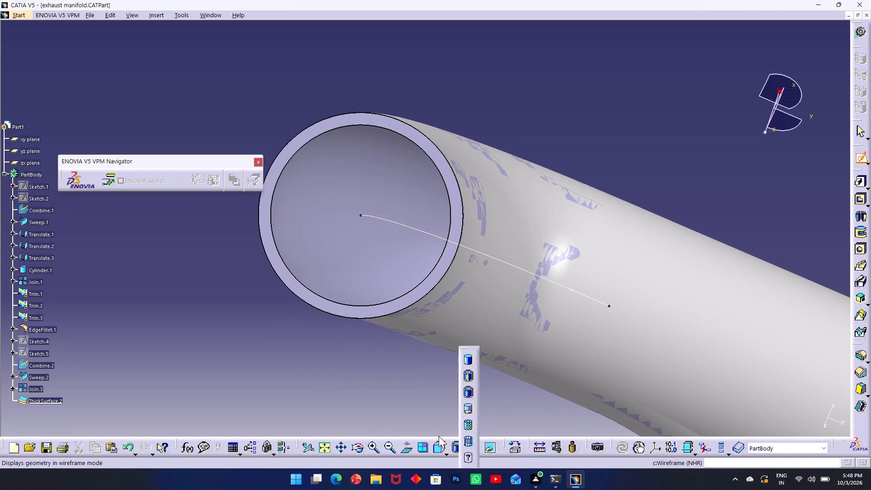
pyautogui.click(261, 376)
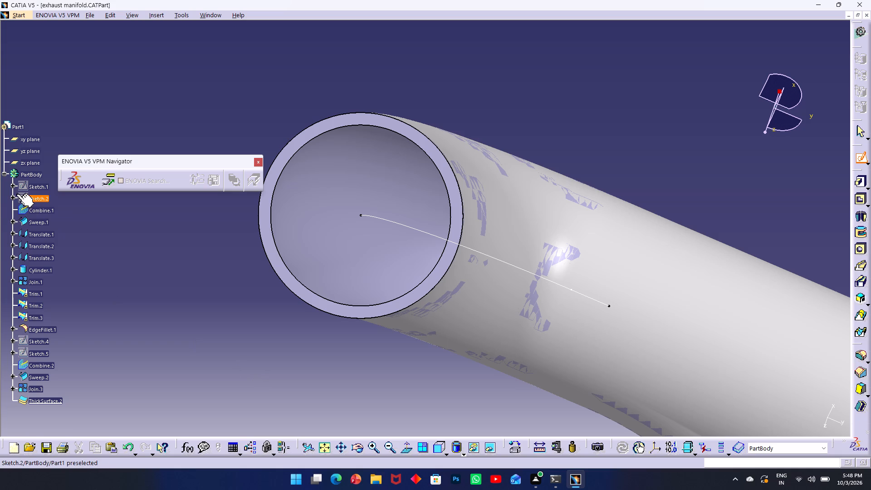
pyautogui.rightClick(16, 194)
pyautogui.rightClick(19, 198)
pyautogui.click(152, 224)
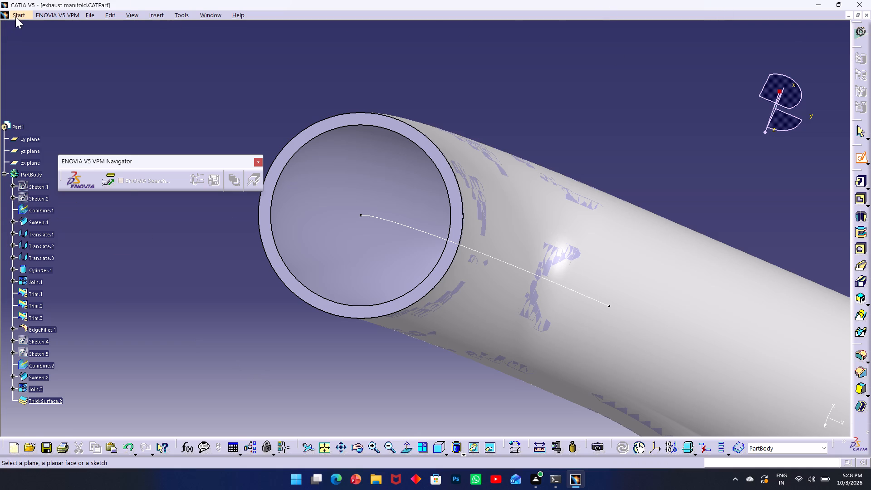
# Switch the exhaust manifold part to the Generative Shape Design workbench.
pyautogui.click(16, 16)
pyautogui.click(24, 35)
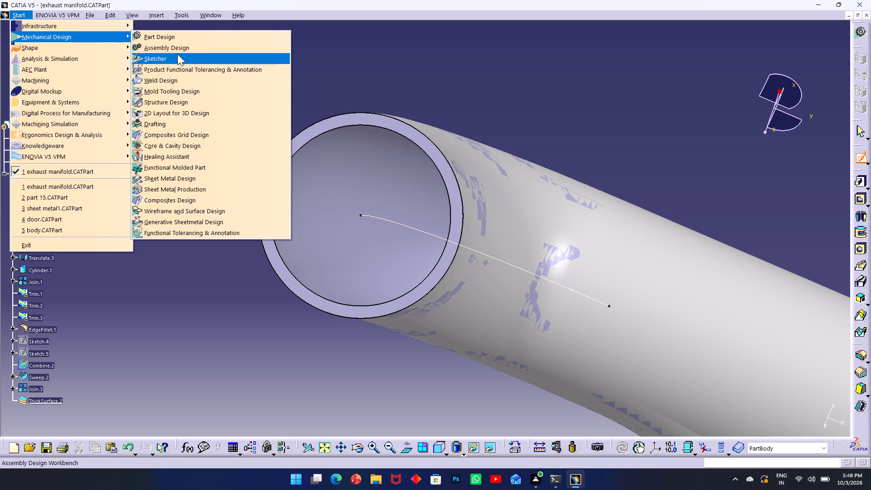
pyautogui.click(77, 46)
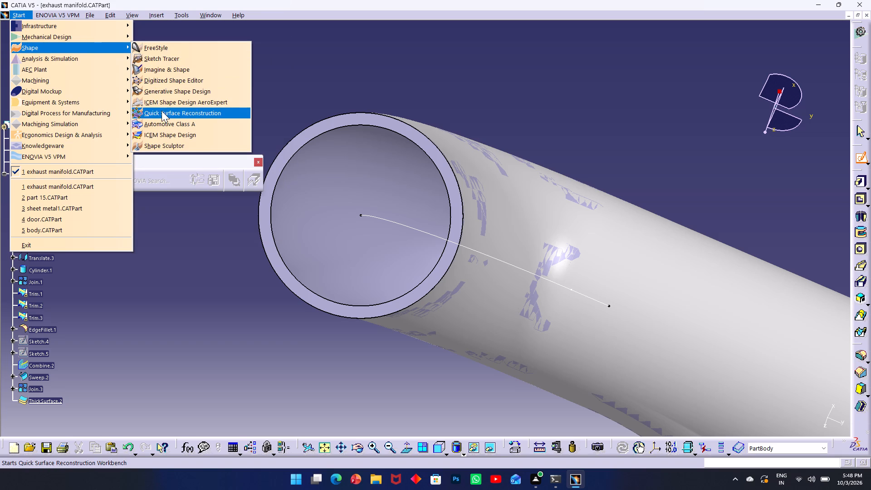
pyautogui.click(166, 92)
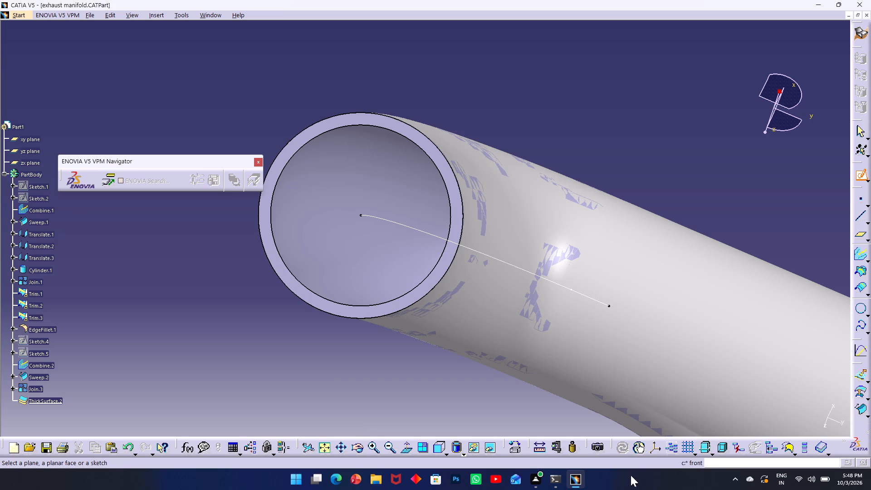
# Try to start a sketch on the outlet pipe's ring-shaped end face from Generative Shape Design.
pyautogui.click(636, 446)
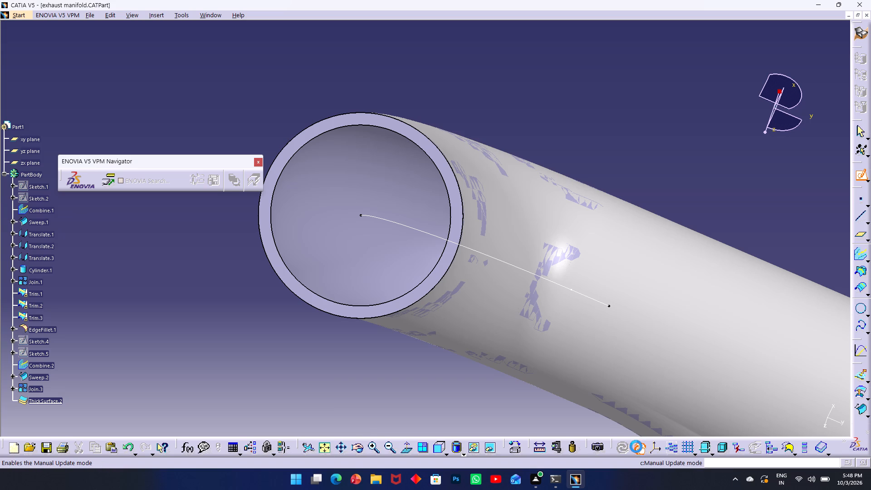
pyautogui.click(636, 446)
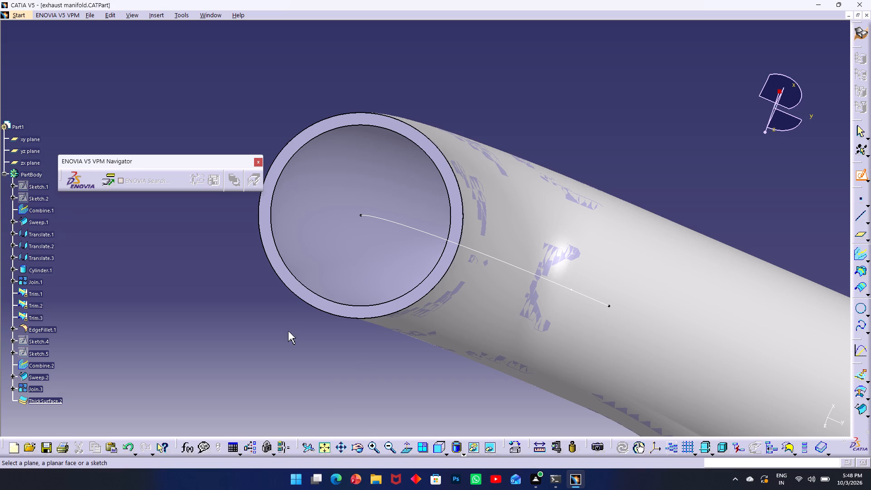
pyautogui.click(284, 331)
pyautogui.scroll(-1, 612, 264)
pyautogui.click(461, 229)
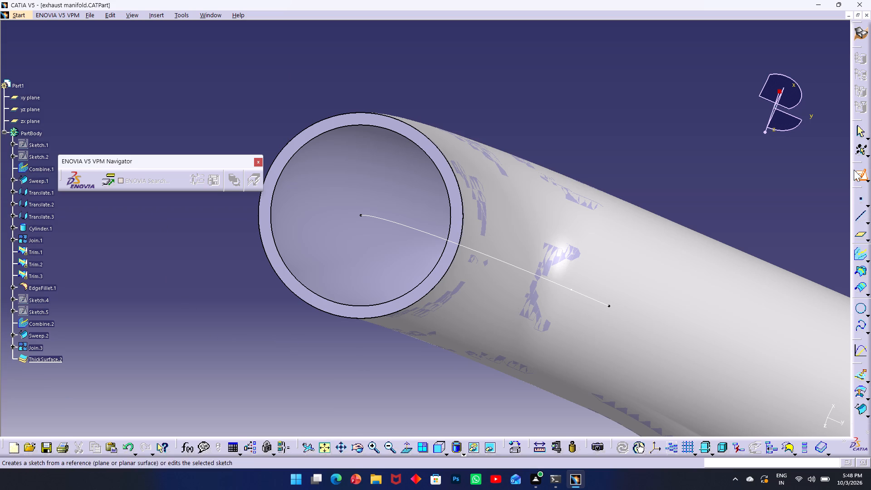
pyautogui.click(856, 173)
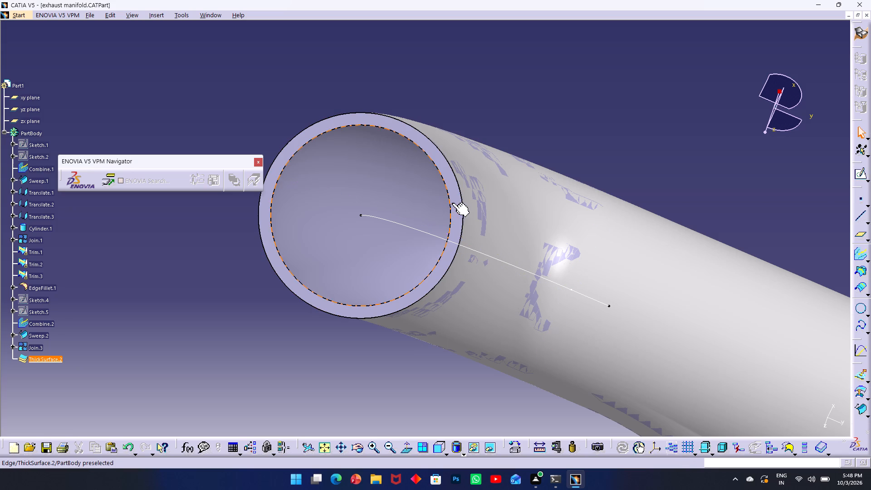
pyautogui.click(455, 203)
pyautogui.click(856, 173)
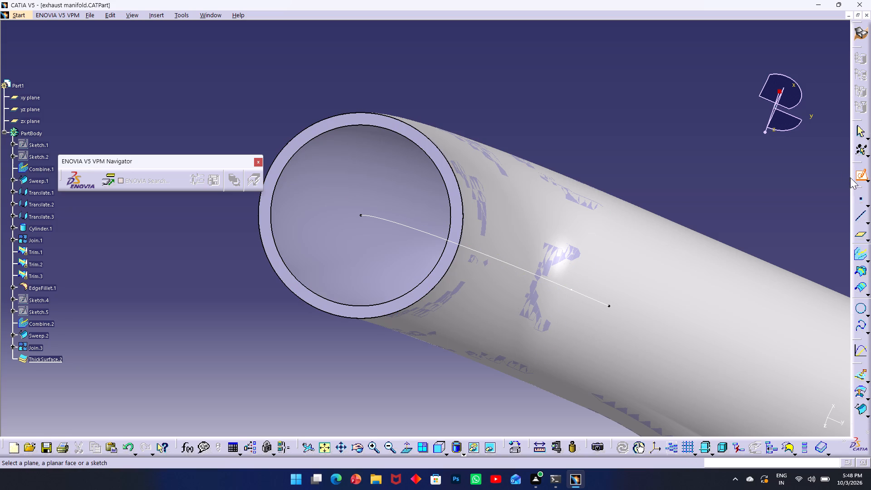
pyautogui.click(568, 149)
# Set the manifold's display style to Shading with Edges after trying Shading with Material.
pyautogui.moveTo(577, 198); pyautogui.dragTo(529, 45, button='middle')
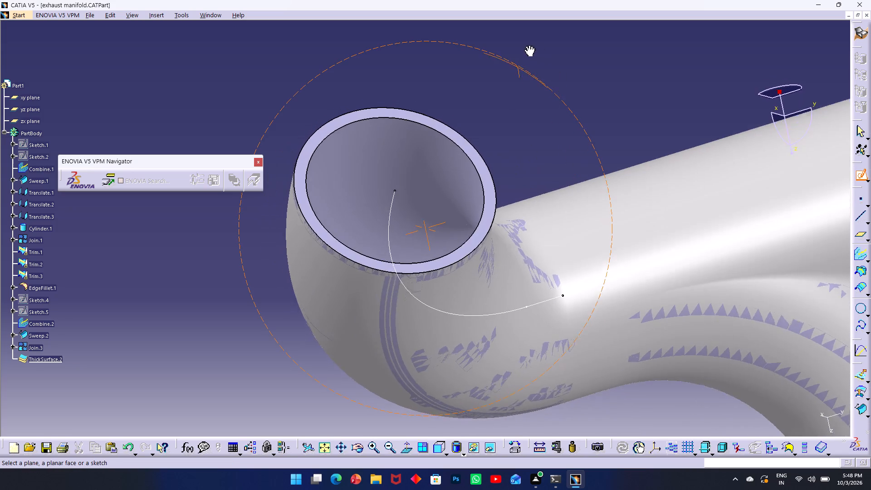
pyautogui.moveTo(529, 45); pyautogui.dragTo(536, 208, button='middle')
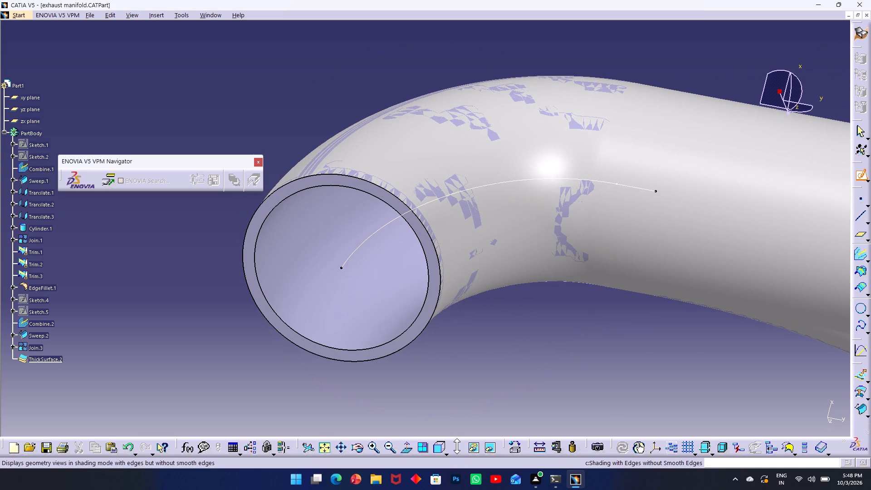
pyautogui.click(459, 446)
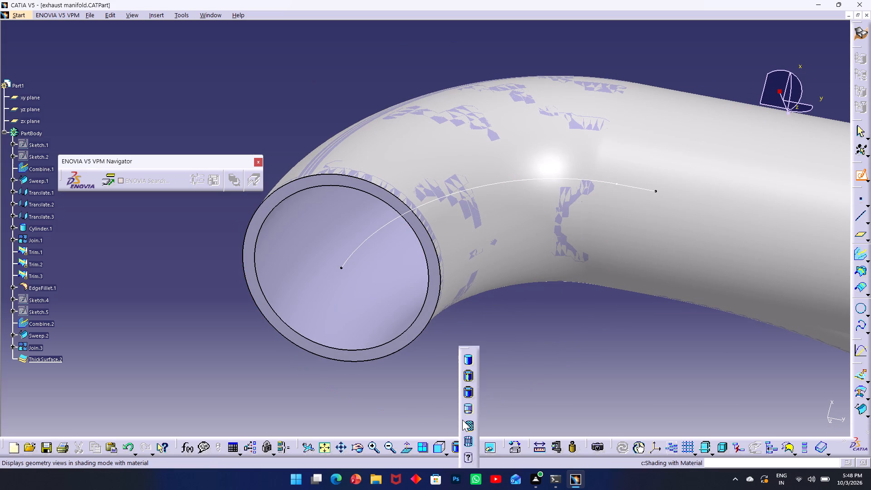
pyautogui.click(471, 421)
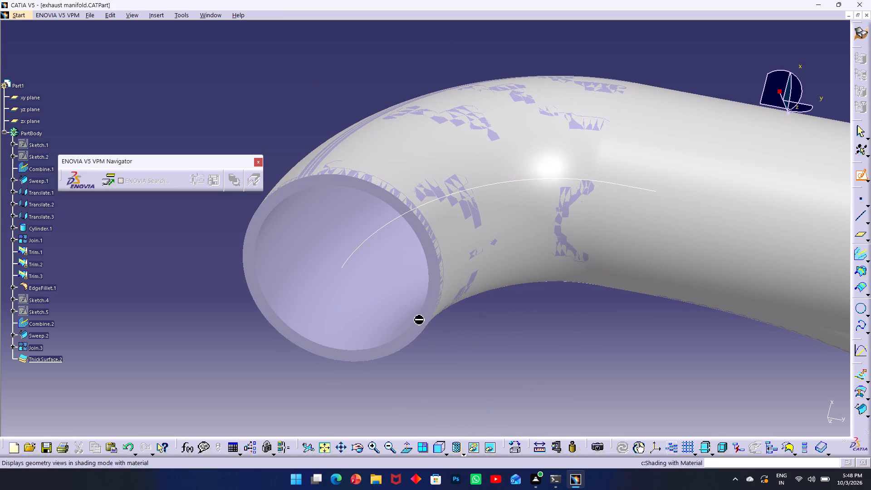
pyautogui.click(462, 450)
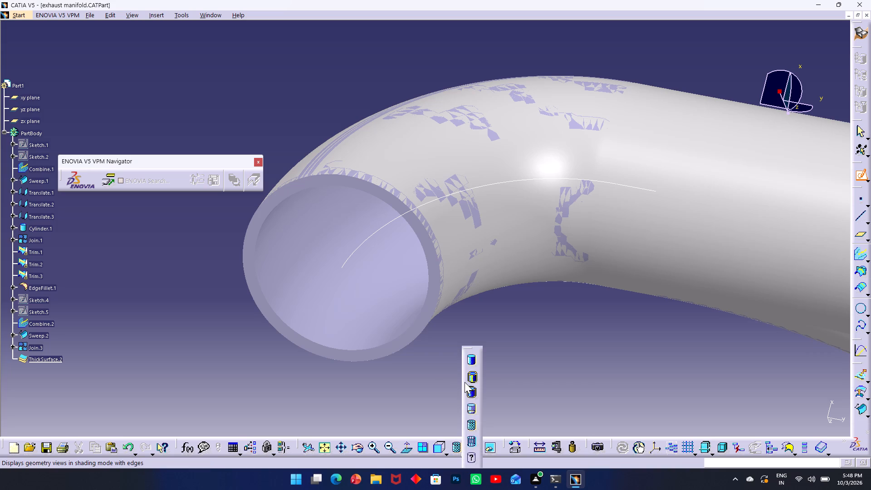
pyautogui.click(469, 379)
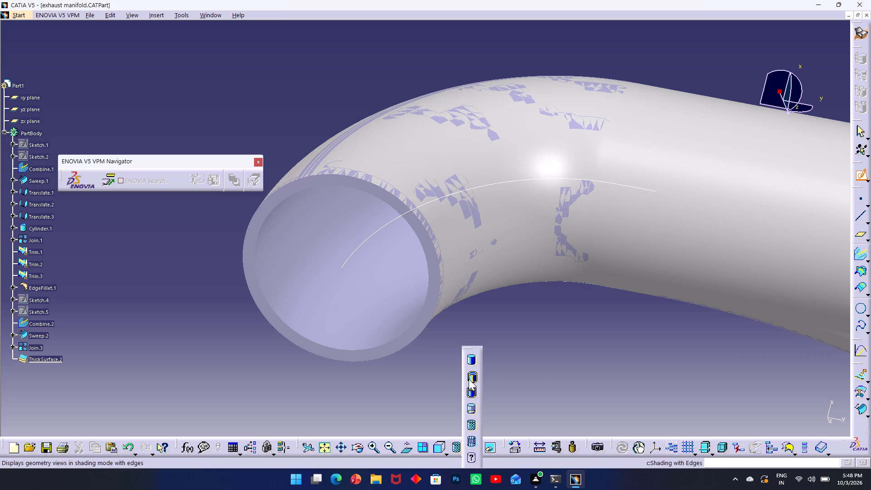
pyautogui.click(469, 379)
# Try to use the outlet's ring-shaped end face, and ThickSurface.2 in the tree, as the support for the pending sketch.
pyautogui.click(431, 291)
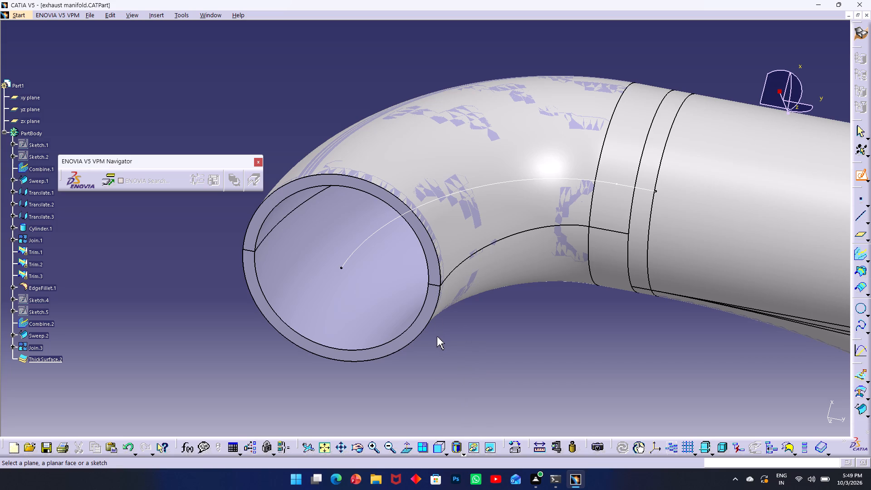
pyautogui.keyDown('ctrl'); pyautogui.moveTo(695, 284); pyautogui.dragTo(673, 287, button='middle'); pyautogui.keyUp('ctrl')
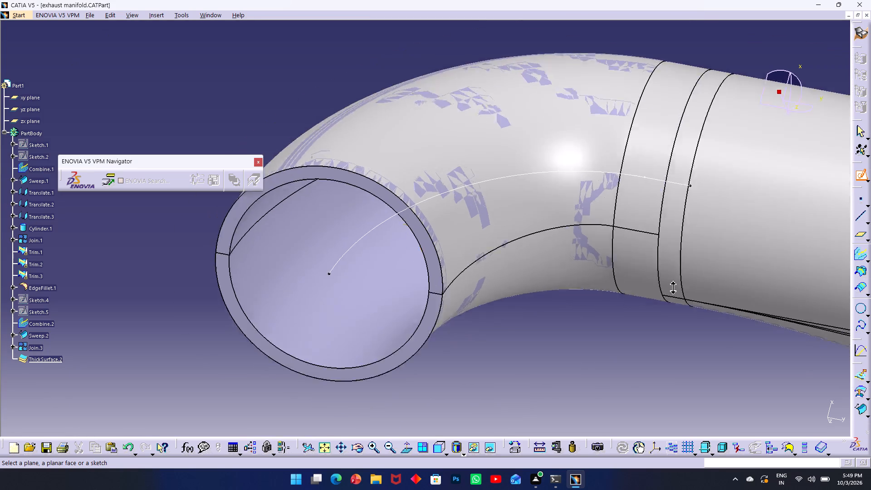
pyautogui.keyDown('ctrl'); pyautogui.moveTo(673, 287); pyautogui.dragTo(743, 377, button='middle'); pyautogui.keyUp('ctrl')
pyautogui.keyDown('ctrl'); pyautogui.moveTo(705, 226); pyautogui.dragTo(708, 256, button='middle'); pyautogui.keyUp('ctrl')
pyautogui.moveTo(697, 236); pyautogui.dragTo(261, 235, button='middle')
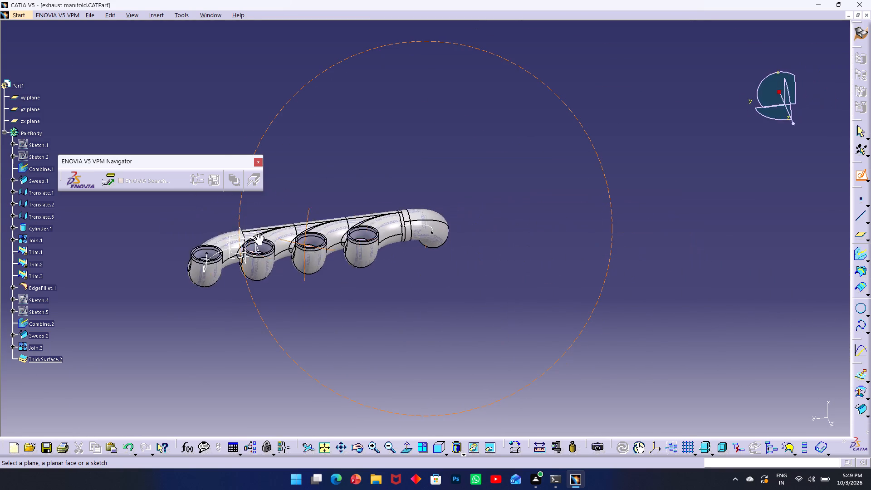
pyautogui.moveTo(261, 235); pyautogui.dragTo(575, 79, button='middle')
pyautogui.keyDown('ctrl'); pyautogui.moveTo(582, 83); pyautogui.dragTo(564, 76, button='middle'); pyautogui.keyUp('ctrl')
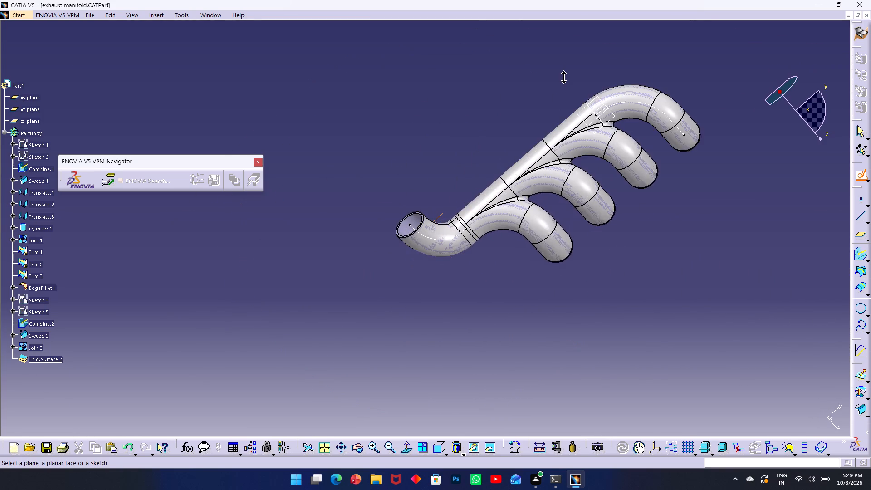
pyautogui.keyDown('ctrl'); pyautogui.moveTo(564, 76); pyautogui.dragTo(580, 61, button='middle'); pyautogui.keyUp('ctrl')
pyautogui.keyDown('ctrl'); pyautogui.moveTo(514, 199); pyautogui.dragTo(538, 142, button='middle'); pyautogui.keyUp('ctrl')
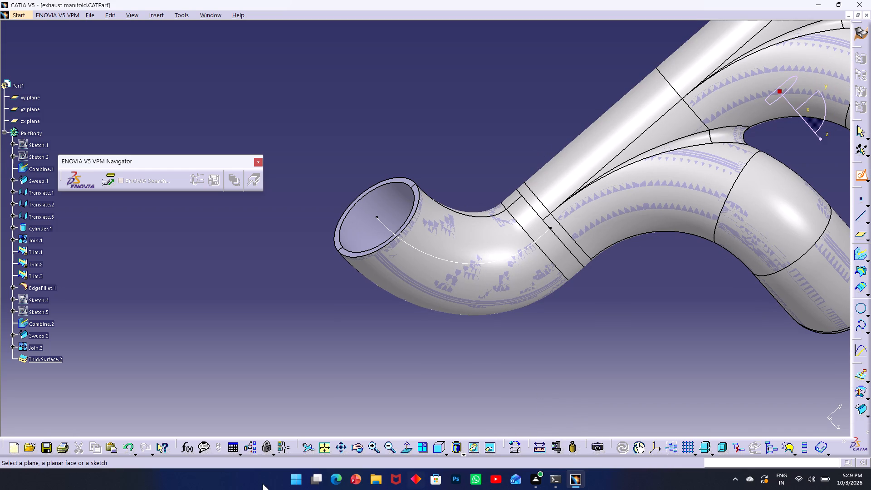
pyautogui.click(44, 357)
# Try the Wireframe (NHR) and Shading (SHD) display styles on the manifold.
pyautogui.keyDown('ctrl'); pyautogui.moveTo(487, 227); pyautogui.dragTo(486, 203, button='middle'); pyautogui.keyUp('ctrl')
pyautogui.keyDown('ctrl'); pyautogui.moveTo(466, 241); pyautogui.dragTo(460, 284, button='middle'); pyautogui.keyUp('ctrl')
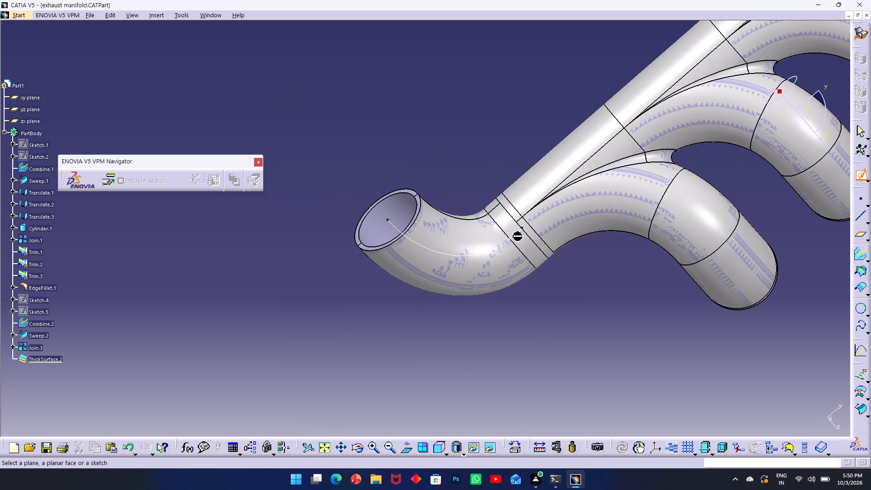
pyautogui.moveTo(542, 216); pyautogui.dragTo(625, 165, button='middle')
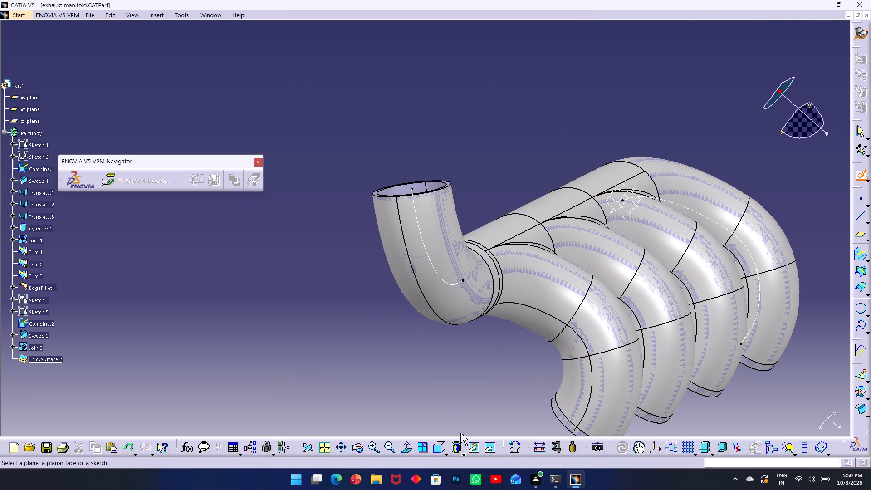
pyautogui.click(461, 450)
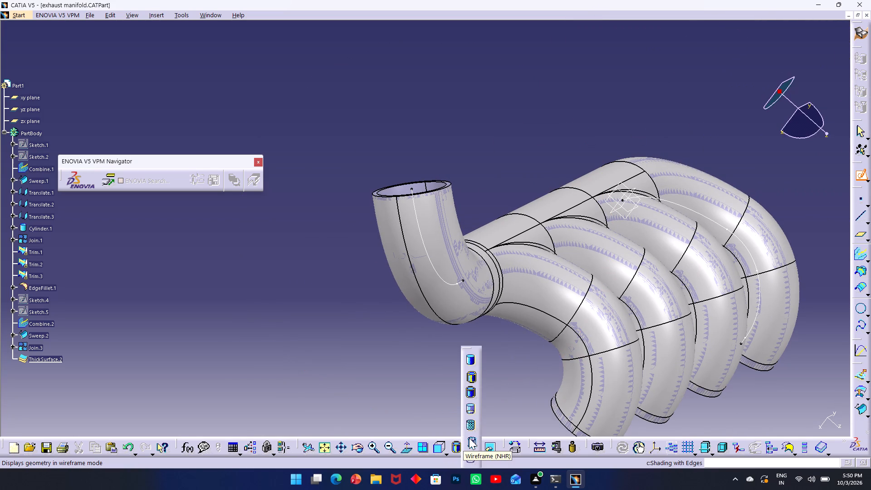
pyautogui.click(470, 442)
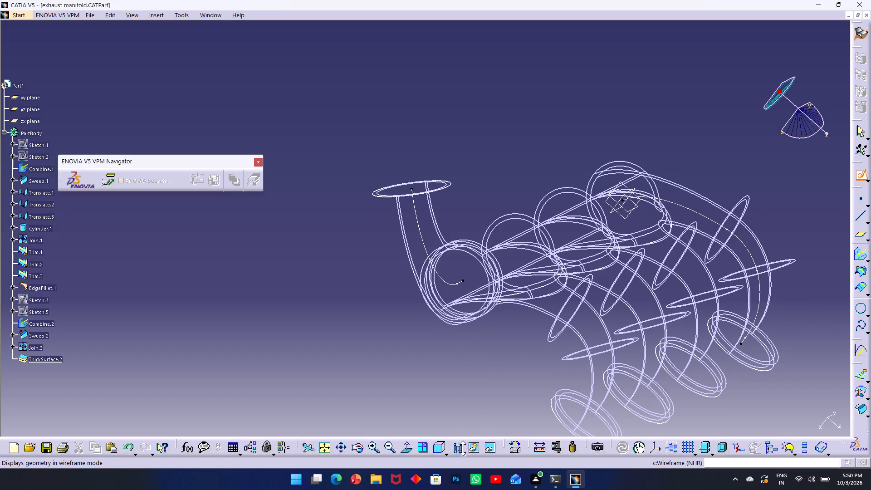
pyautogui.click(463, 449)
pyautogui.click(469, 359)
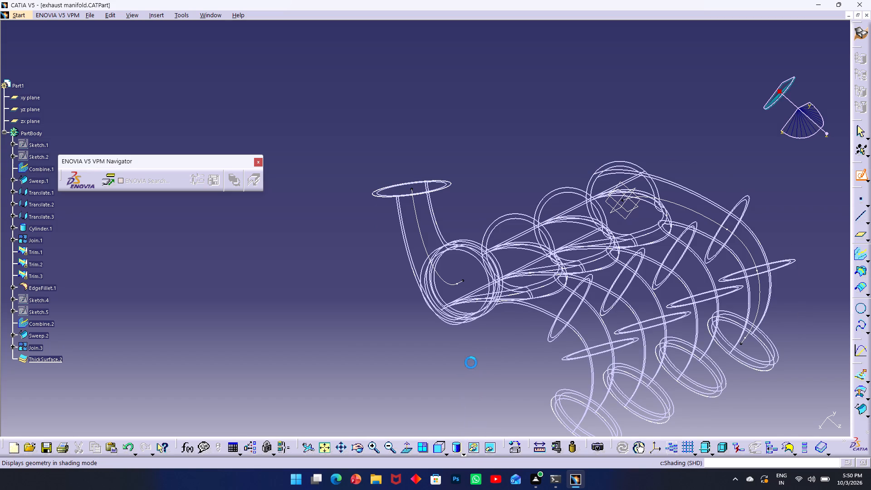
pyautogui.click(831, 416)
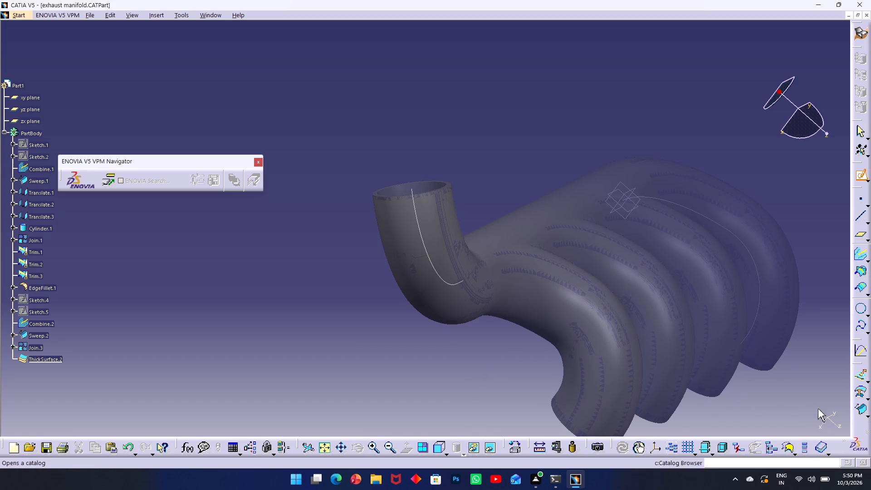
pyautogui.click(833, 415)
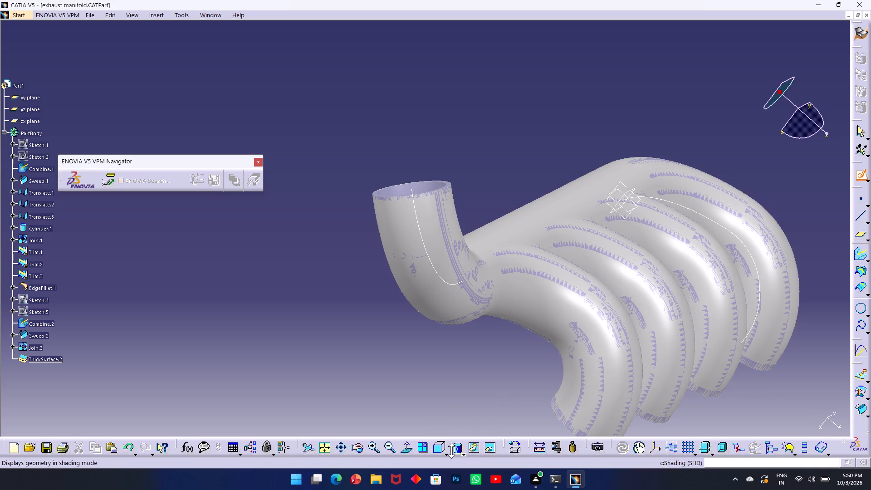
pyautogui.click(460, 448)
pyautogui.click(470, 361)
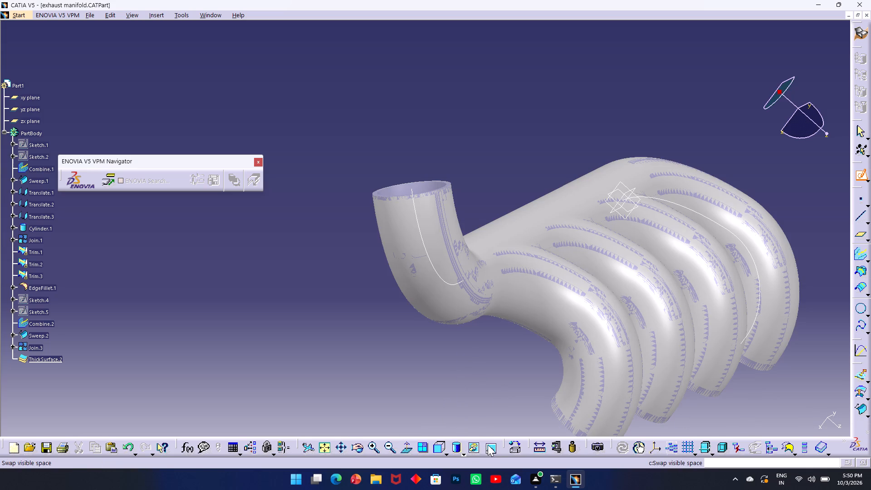
# Set the manifold's display style to Shading with Edges without Smooth Edges.
pyautogui.click(463, 449)
pyautogui.click(470, 397)
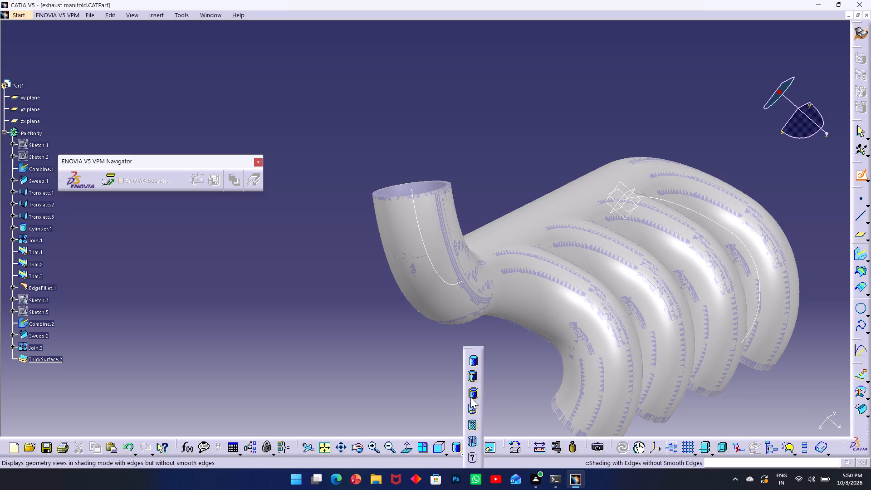
pyautogui.click(470, 397)
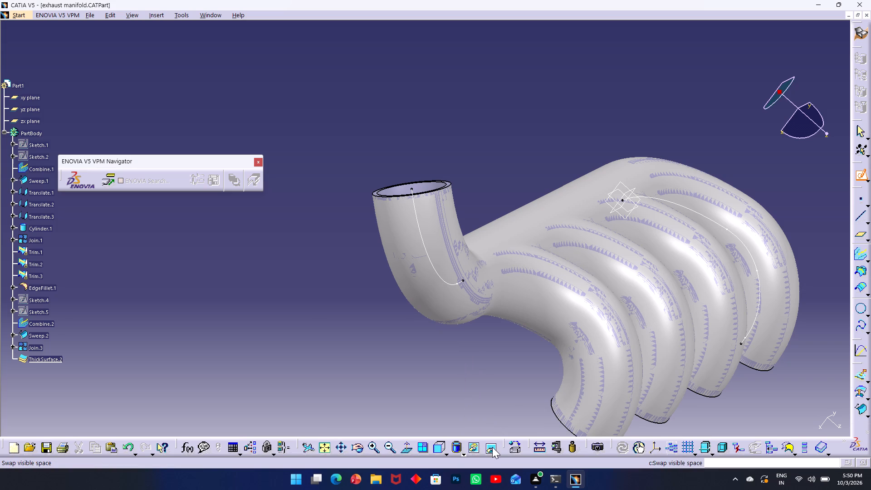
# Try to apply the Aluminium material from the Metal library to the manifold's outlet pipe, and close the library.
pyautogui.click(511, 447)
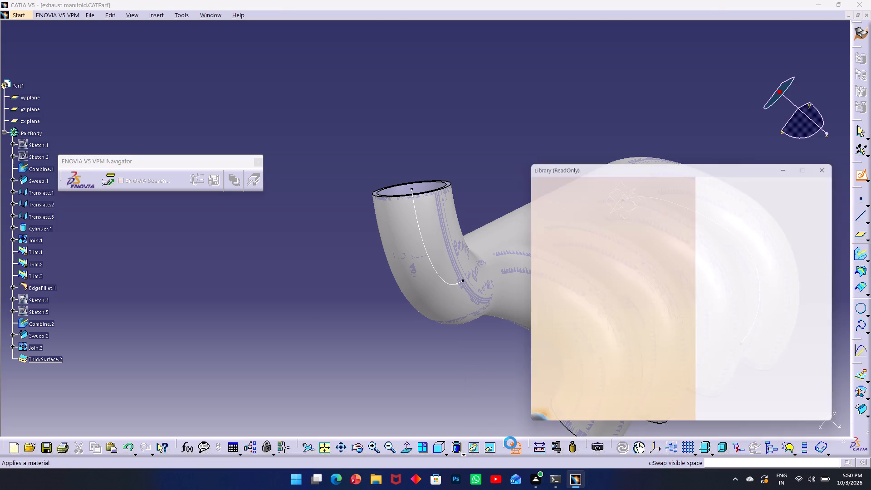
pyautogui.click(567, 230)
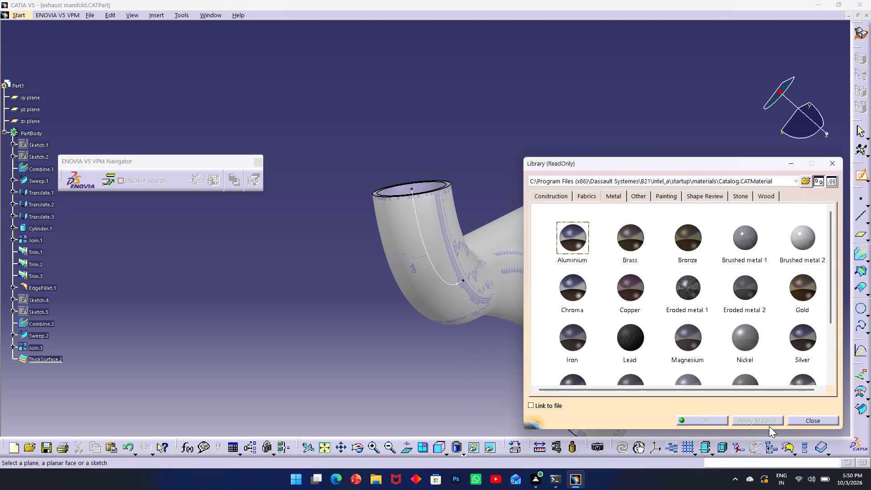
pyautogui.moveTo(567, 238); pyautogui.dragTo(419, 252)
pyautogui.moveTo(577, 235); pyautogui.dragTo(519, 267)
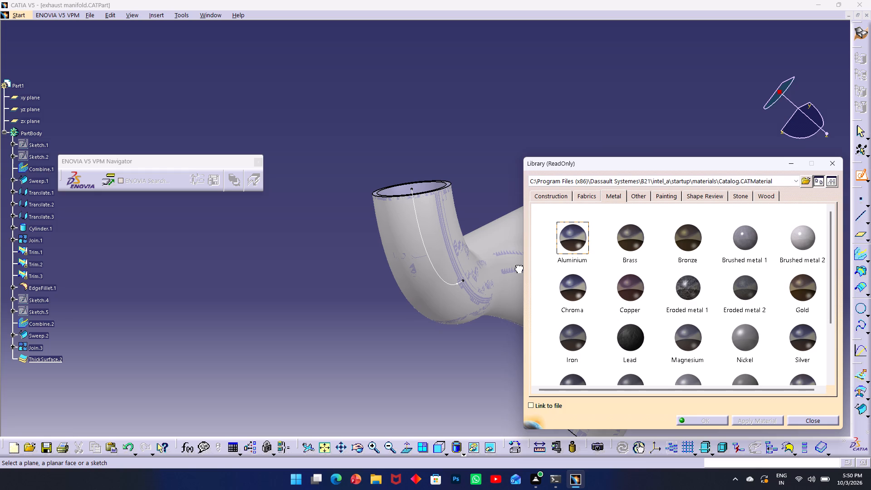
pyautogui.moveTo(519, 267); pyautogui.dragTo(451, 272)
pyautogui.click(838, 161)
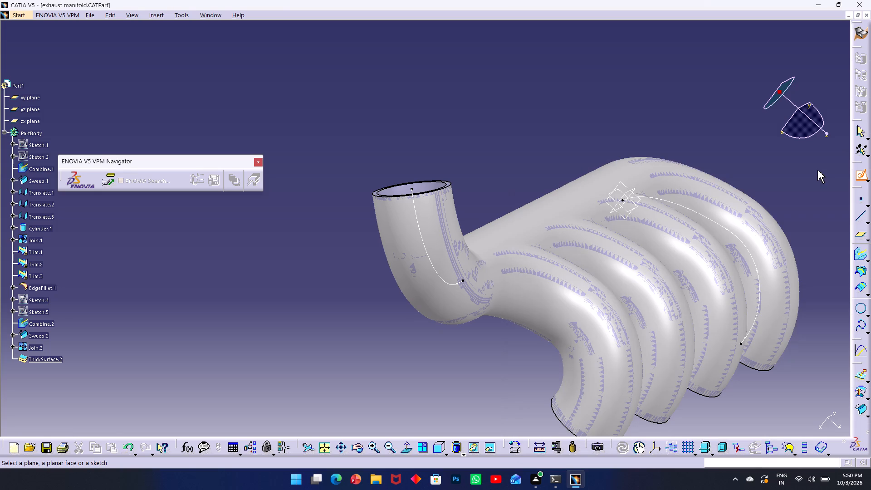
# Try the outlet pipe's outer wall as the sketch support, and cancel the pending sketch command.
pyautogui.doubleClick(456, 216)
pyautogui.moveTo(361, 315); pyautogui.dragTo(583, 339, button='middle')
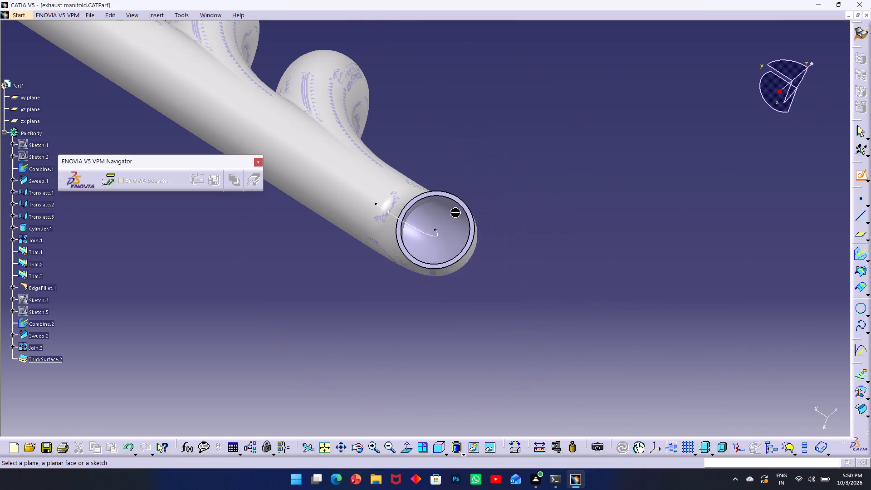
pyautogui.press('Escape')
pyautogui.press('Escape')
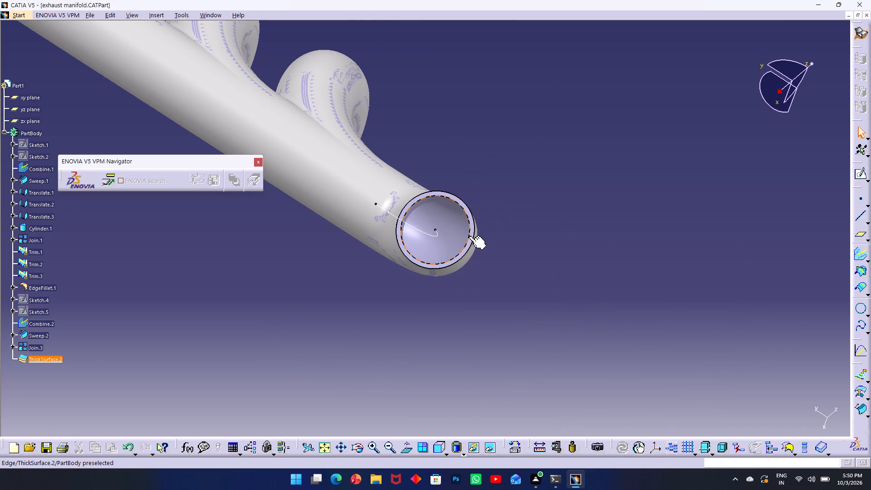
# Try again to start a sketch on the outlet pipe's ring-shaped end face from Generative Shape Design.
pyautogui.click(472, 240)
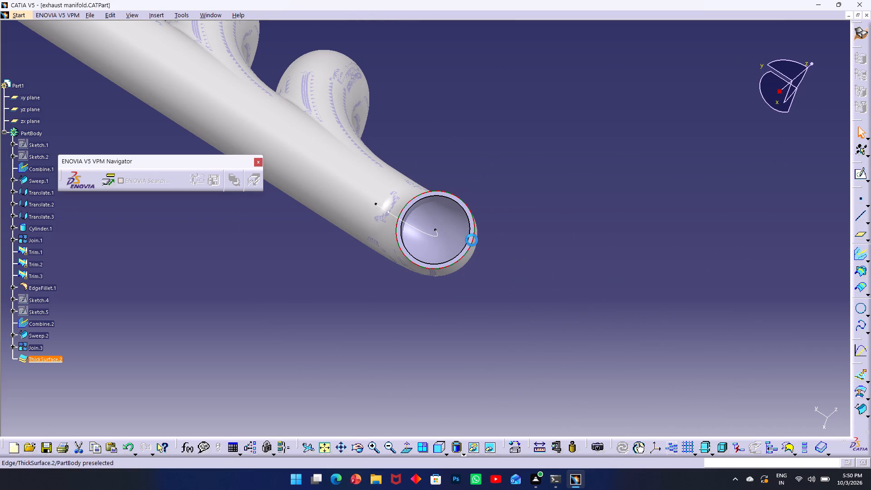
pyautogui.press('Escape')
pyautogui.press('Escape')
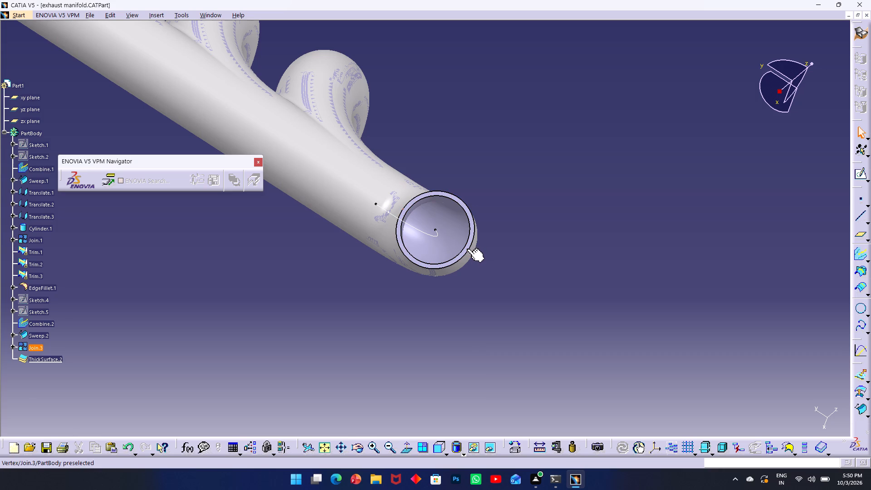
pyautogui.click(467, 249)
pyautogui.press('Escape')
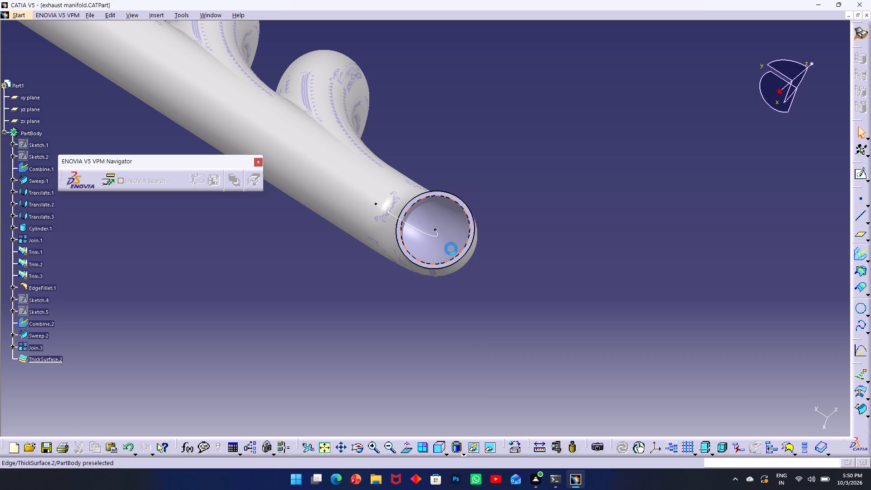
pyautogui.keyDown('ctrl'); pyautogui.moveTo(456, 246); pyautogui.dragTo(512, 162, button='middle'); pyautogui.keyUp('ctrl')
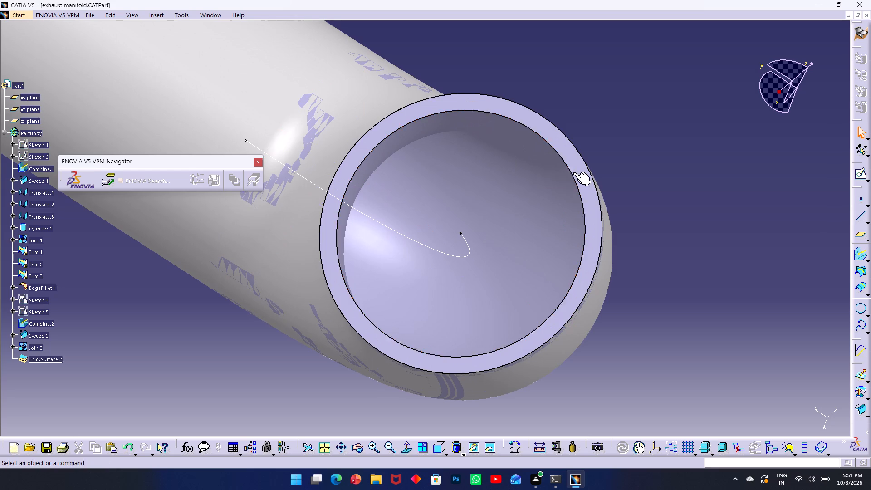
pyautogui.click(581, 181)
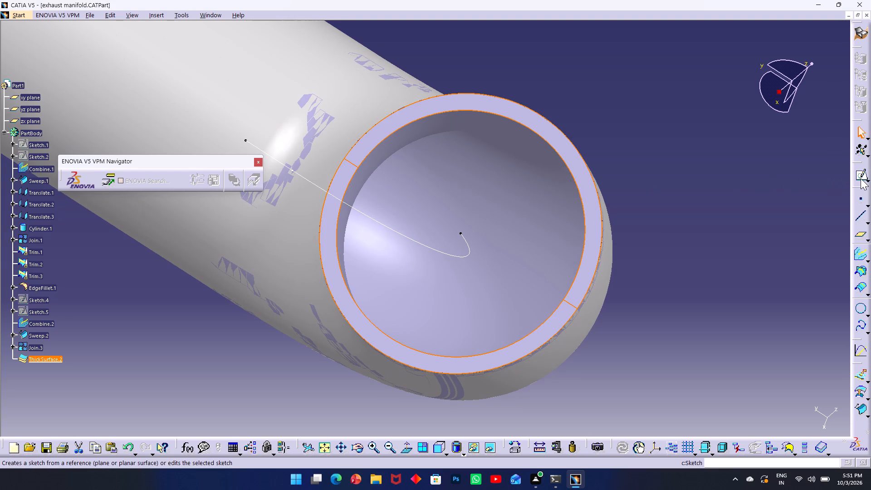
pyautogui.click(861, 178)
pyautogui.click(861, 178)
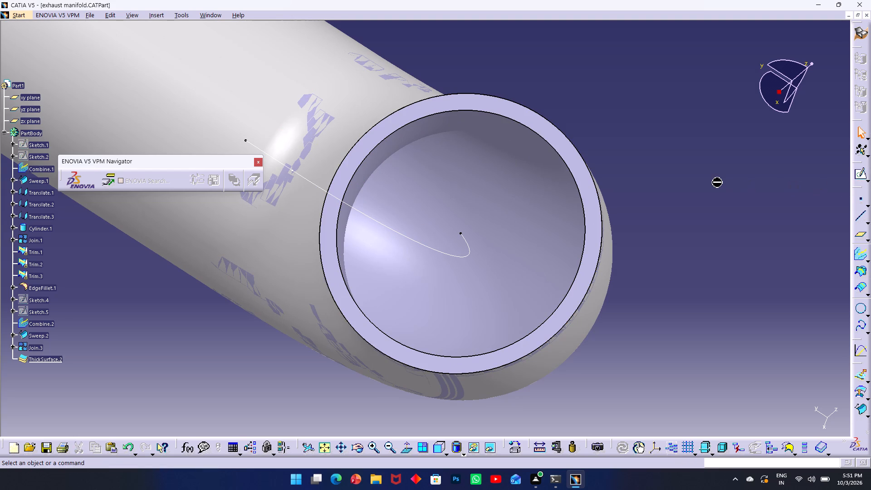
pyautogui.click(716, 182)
# Switch the exhaust manifold part to the Part Design workbench.
pyautogui.click(20, 11)
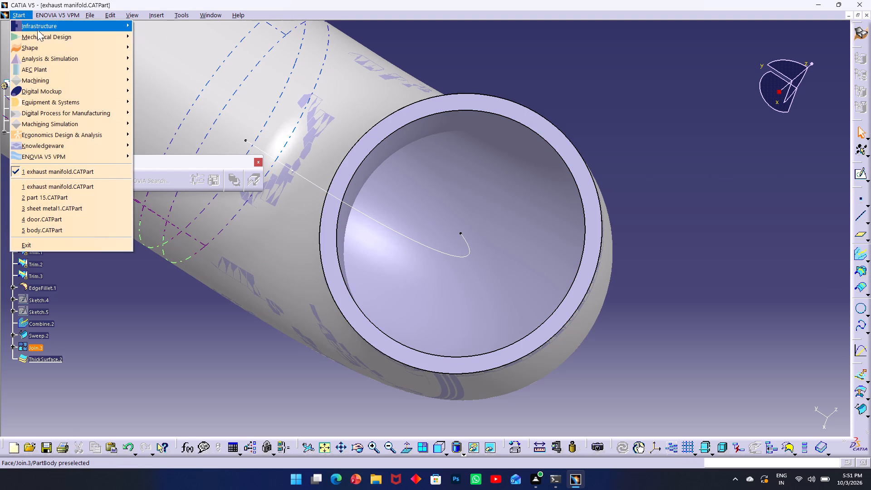
pyautogui.click(40, 34)
pyautogui.click(197, 37)
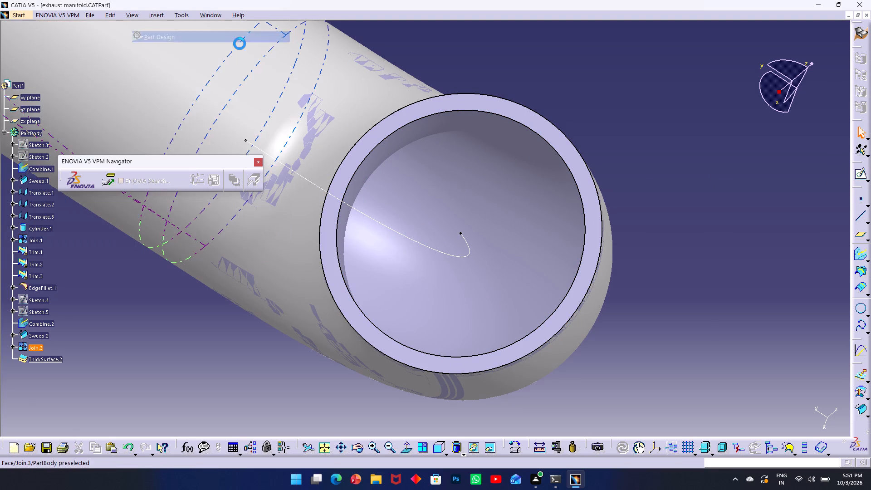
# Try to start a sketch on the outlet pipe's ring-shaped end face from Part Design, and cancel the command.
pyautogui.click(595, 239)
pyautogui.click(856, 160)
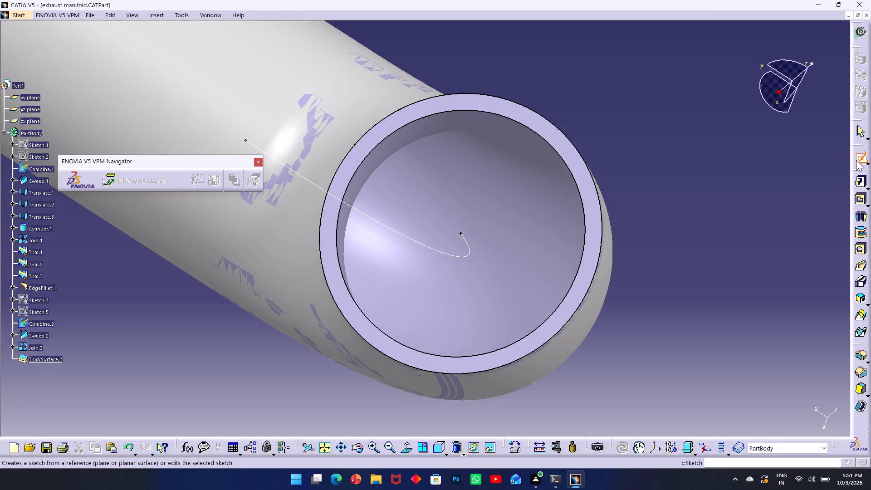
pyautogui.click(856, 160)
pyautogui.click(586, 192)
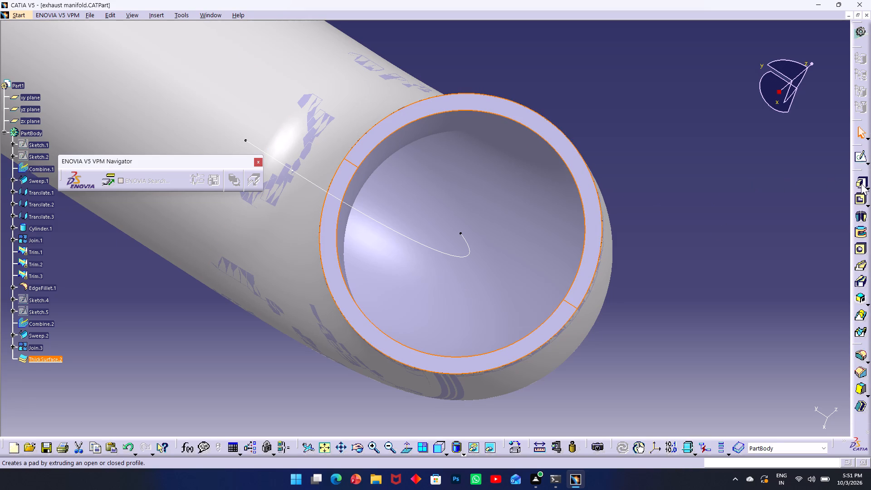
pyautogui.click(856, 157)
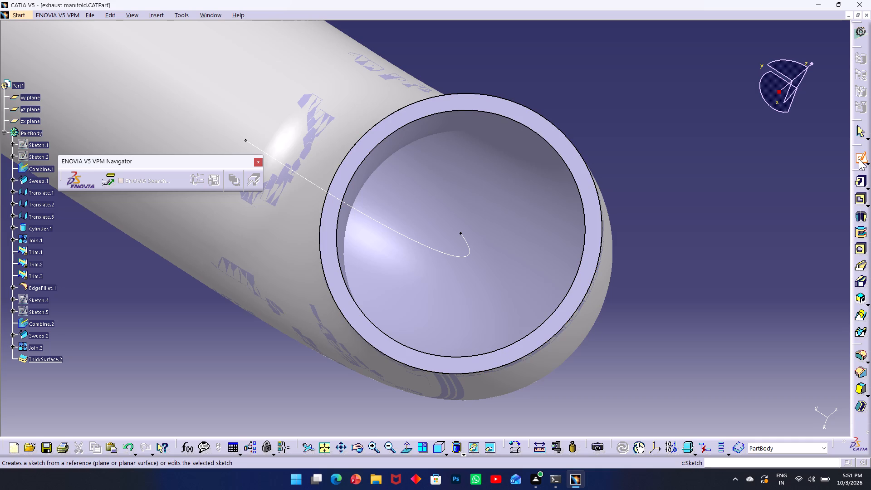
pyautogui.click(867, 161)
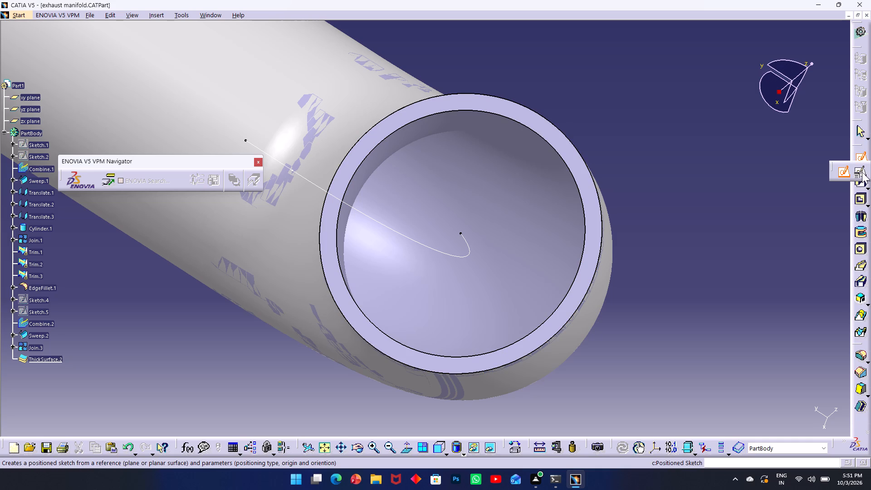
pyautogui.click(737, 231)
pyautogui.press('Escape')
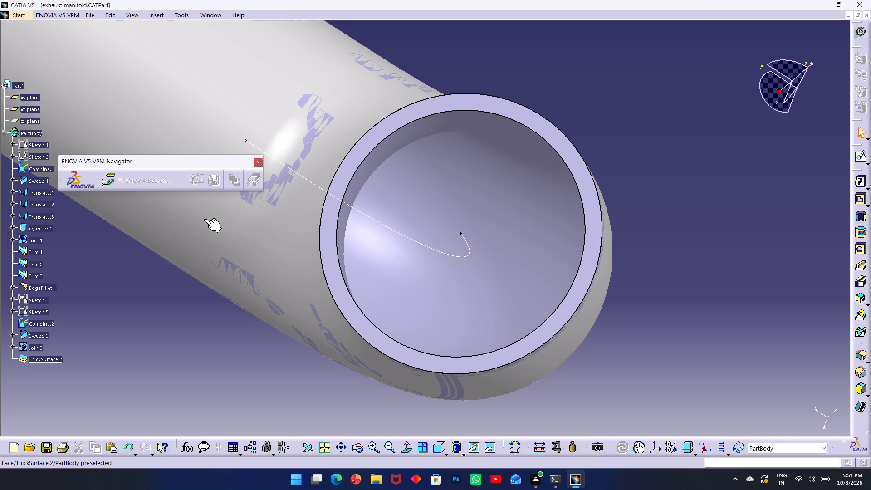
# Run a local update on Sketch.4 and Sketch.5 in the specification tree.
pyautogui.rightClick(38, 301)
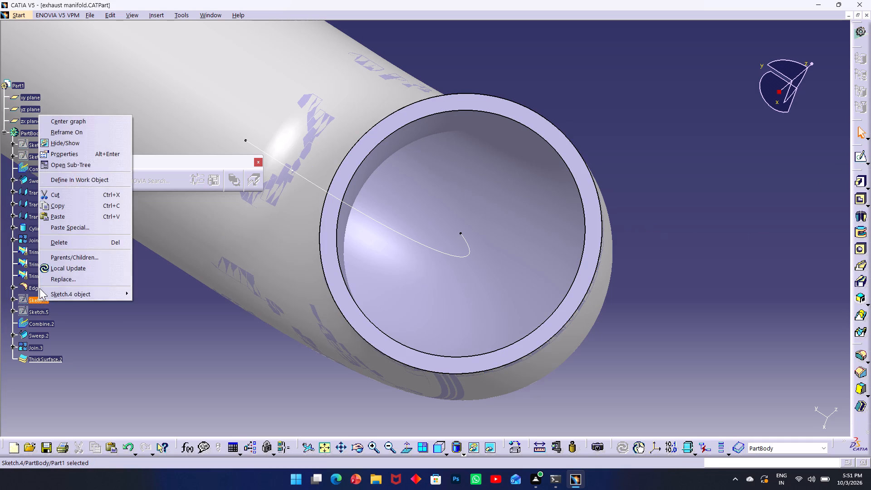
pyautogui.click(57, 269)
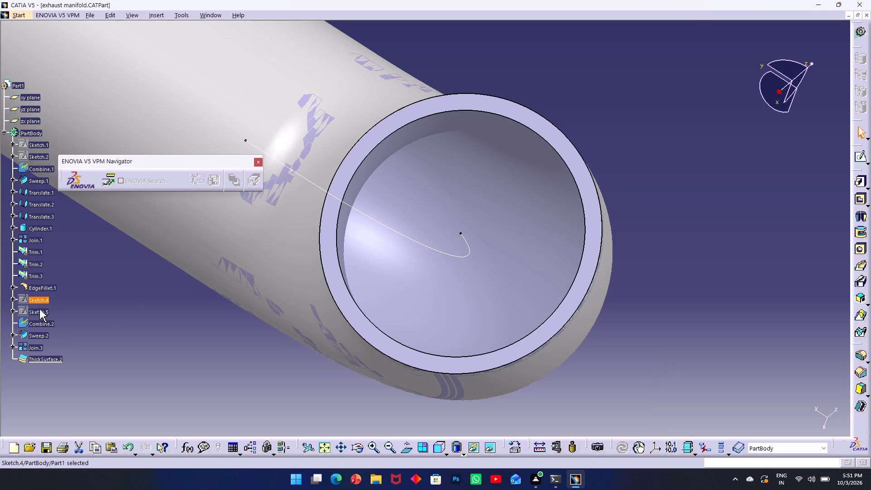
pyautogui.rightClick(39, 310)
pyautogui.click(57, 277)
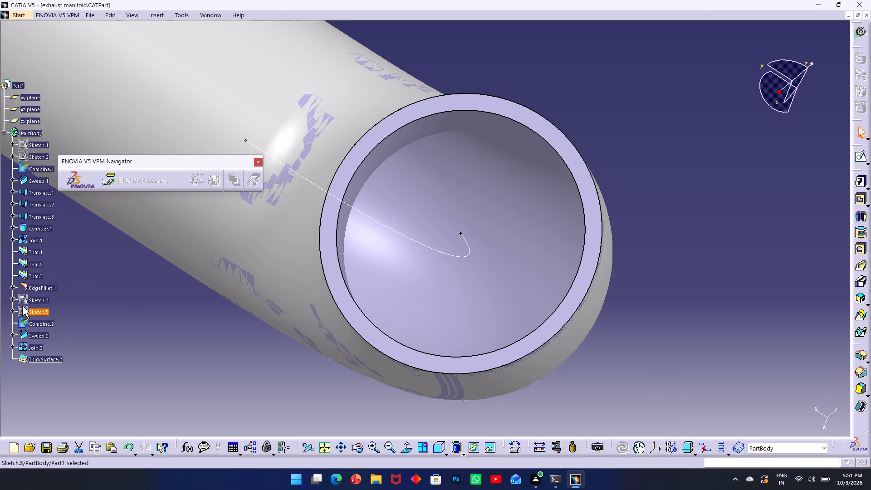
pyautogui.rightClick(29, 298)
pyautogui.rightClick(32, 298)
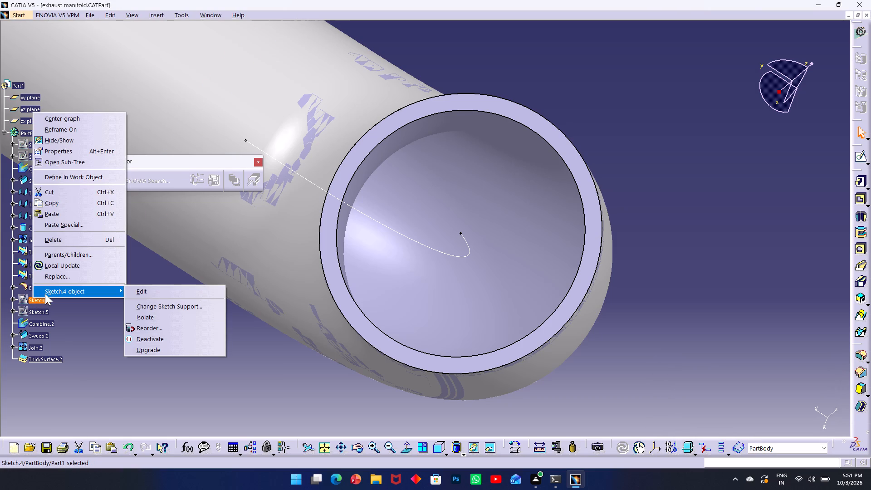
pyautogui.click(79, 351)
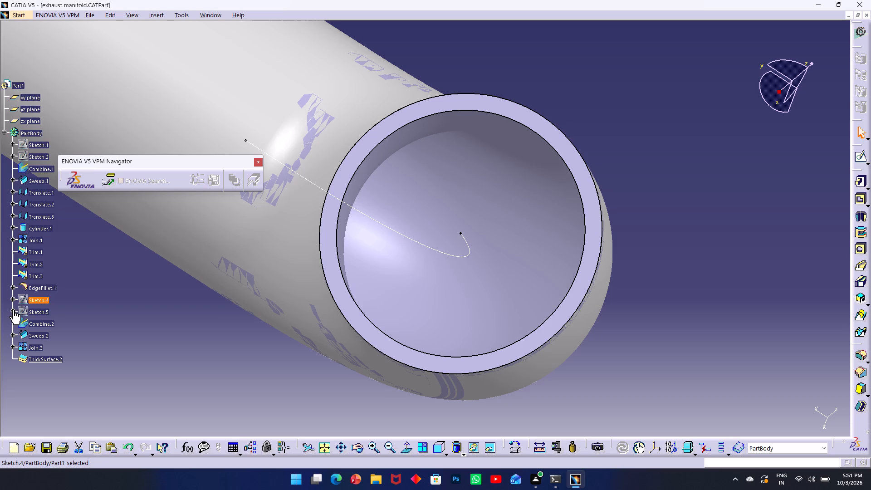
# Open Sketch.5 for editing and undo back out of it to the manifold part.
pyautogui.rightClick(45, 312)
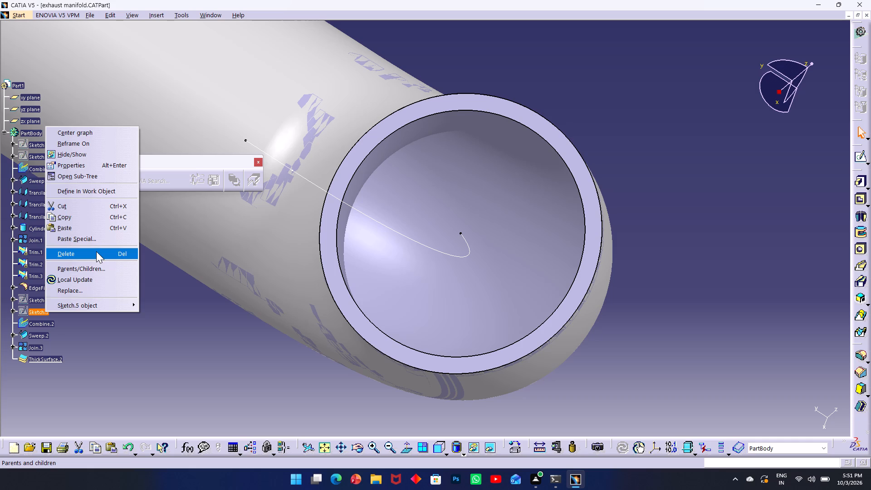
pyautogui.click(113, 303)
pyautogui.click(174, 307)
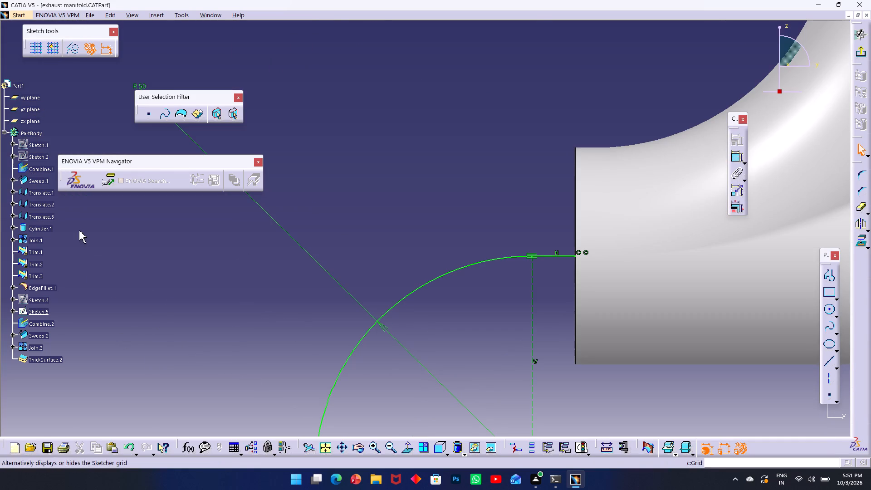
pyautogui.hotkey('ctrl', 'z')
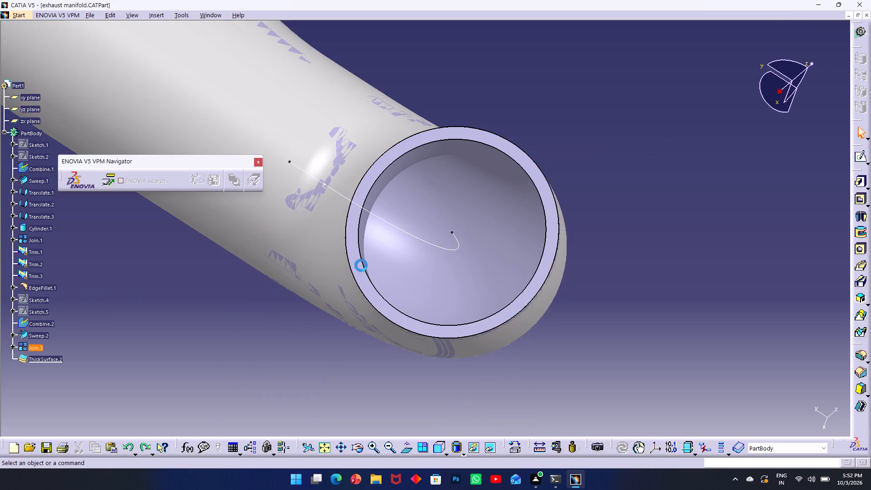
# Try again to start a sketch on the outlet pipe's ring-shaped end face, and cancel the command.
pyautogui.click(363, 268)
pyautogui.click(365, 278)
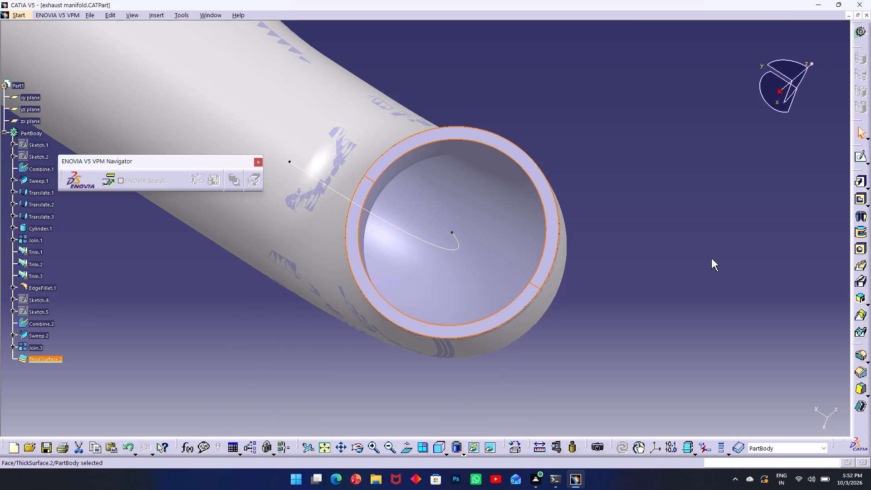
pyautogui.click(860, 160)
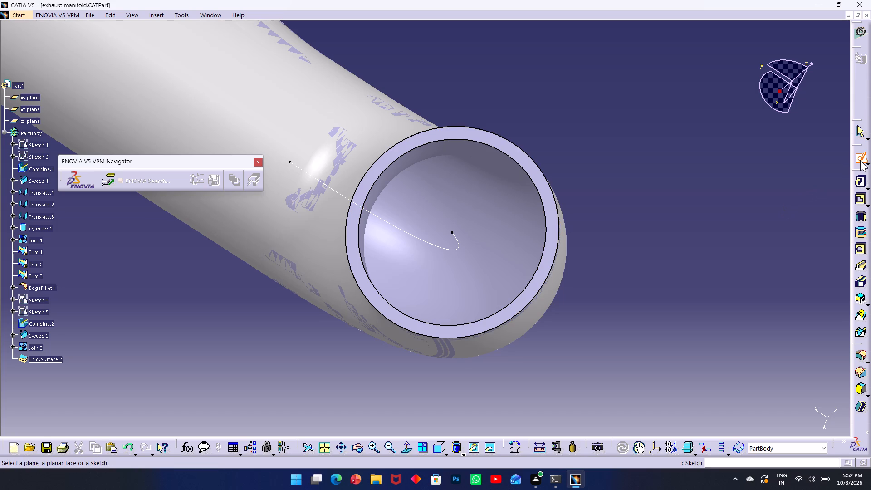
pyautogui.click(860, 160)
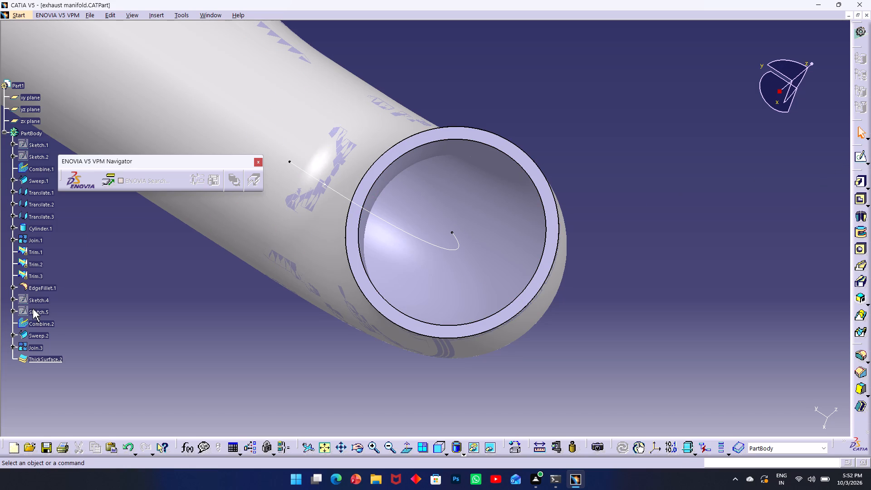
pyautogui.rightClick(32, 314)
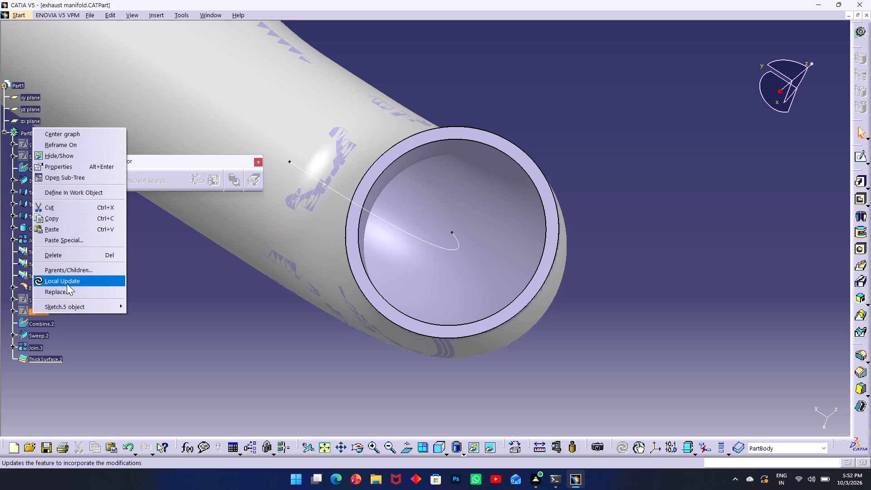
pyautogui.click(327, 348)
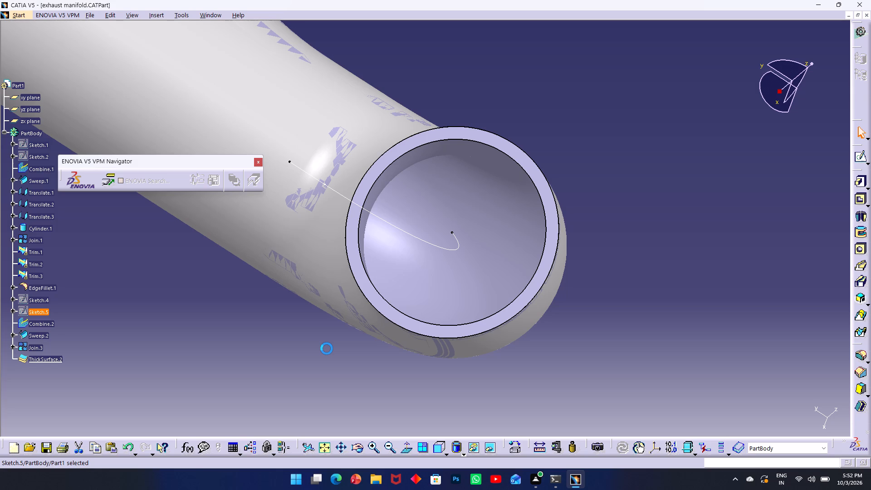
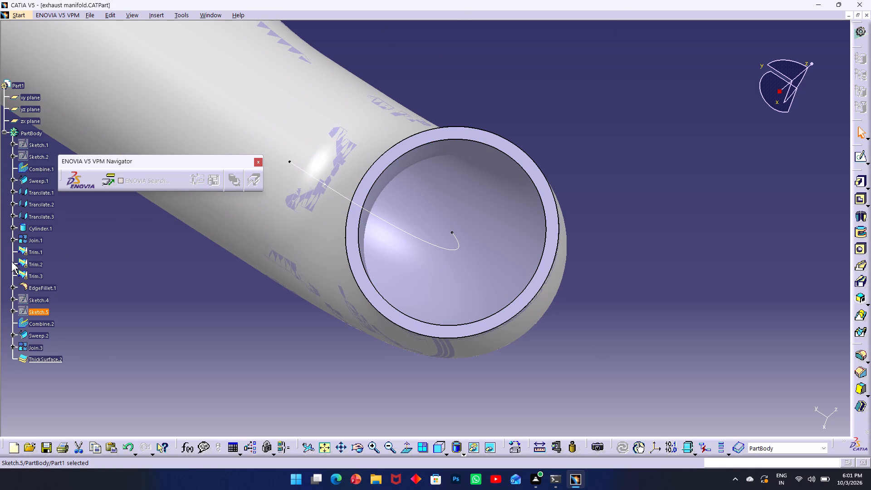
# Run a local update on Sketch.5 in the specification tree.
pyautogui.rightClick(41, 311)
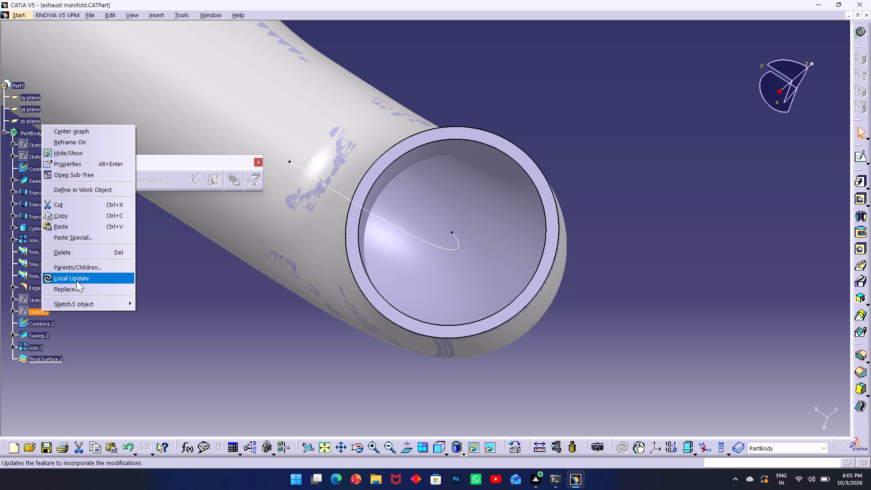
pyautogui.click(76, 280)
pyautogui.rightClick(40, 303)
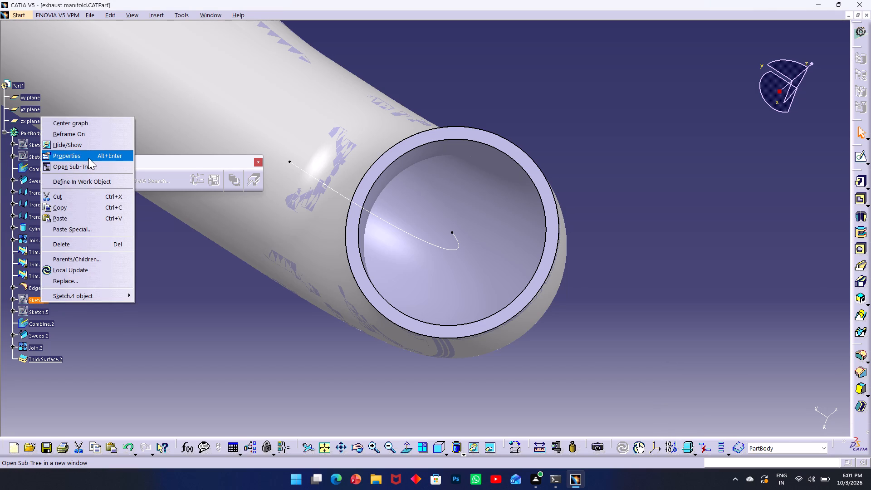
pyautogui.click(137, 362)
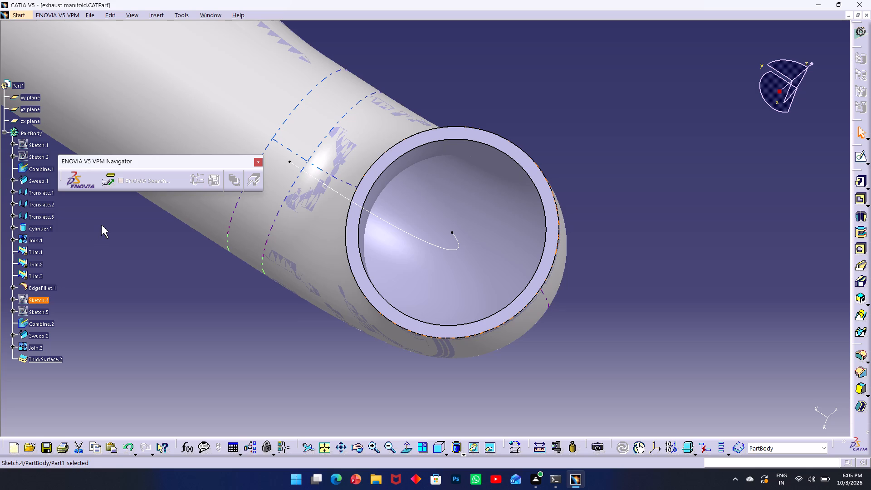
pyautogui.moveTo(100, 230); pyautogui.dragTo(176, 313)
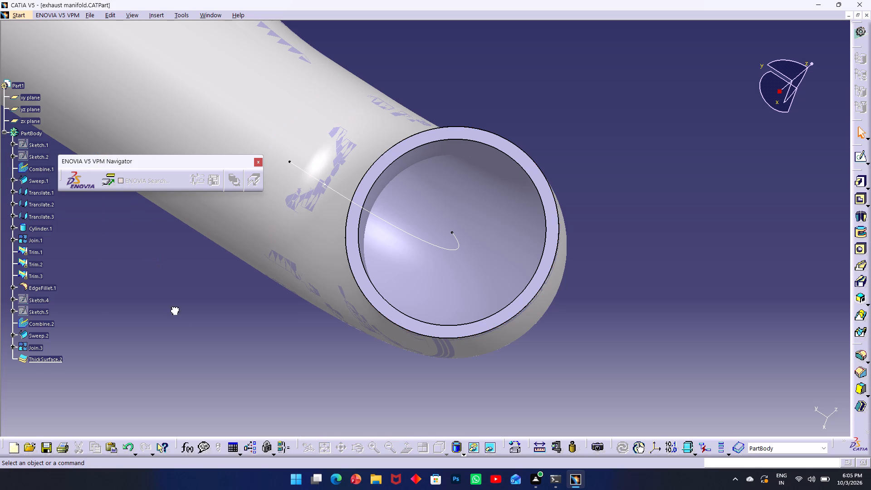
pyautogui.moveTo(176, 313); pyautogui.dragTo(207, 354)
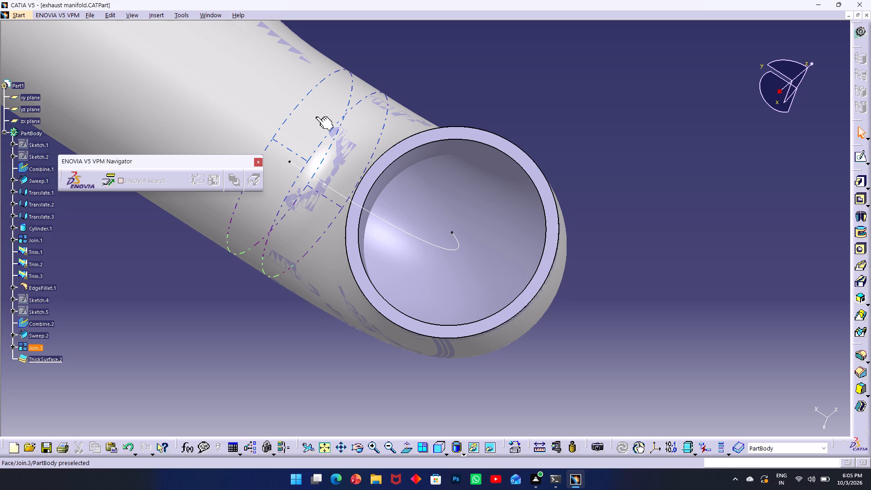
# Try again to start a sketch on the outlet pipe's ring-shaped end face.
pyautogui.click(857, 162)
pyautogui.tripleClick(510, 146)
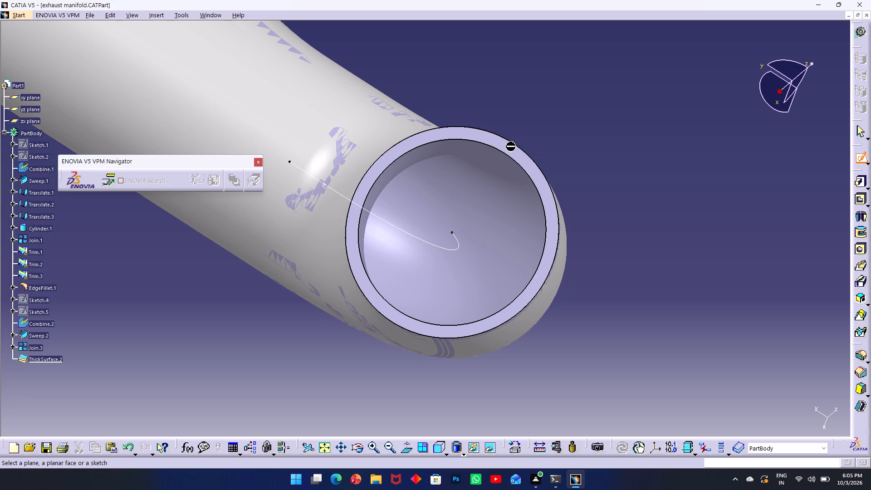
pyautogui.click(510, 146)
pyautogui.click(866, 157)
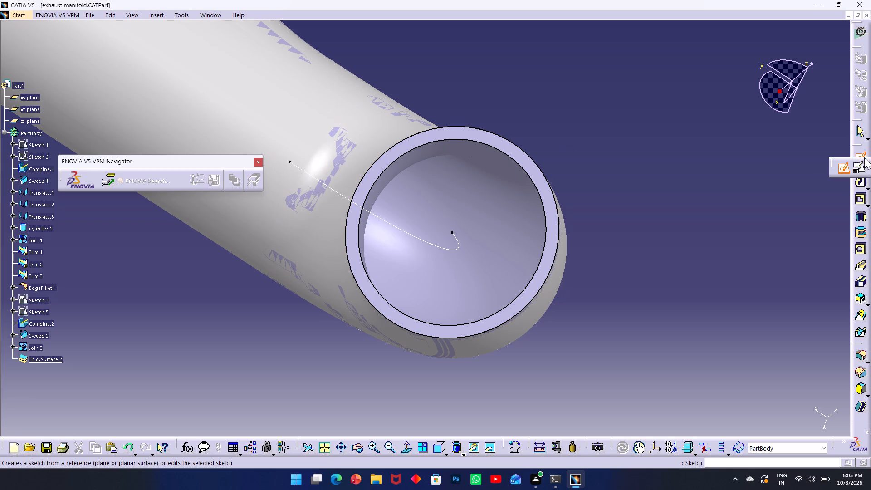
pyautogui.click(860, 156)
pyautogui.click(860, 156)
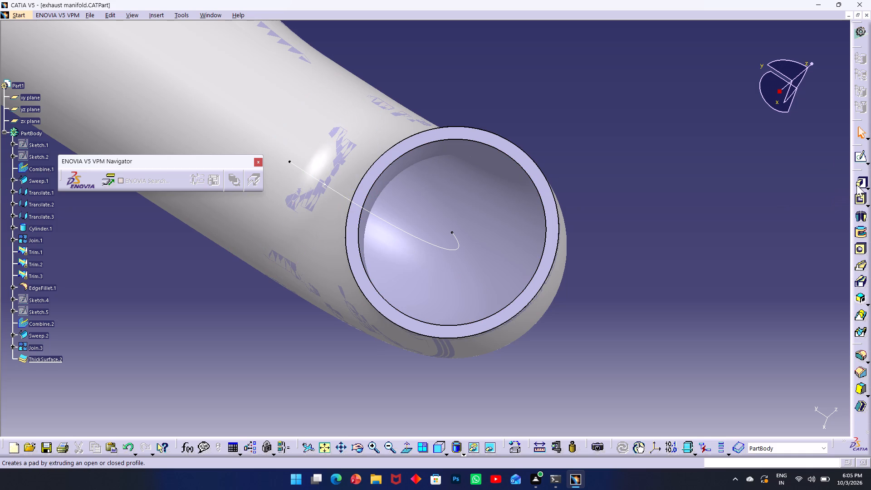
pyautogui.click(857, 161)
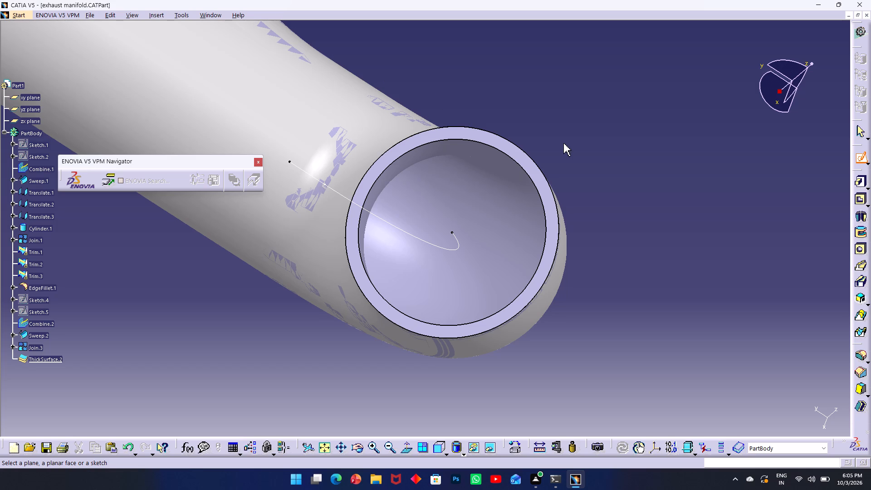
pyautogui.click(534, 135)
# With Sketch.2 open for editing, show the hidden Sketch.1, Sketch.4 and Sketch.5, and exit back to the part.
pyautogui.click(19, 151)
pyautogui.click(27, 146)
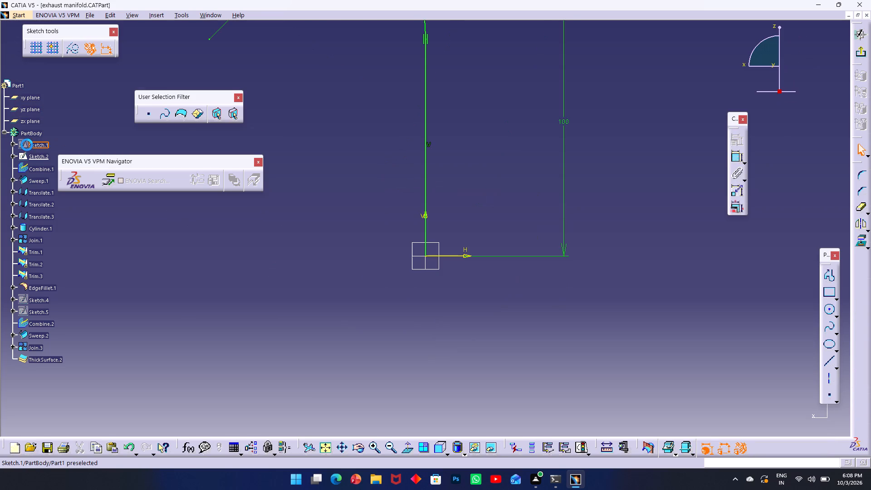
pyautogui.rightClick(26, 145)
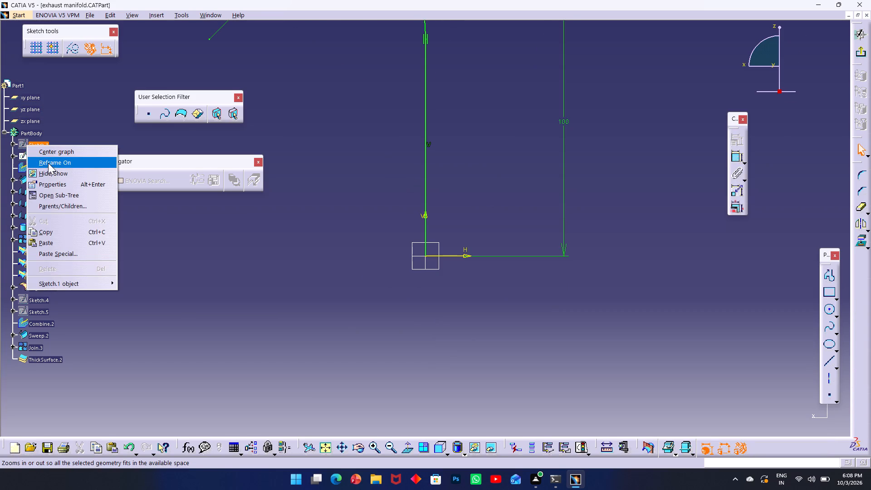
pyautogui.click(50, 171)
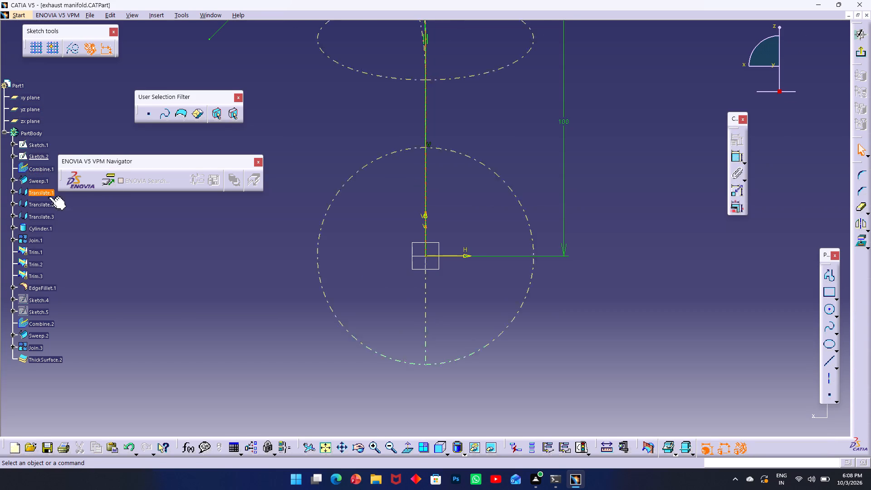
pyautogui.click(37, 301)
pyautogui.rightClick(37, 301)
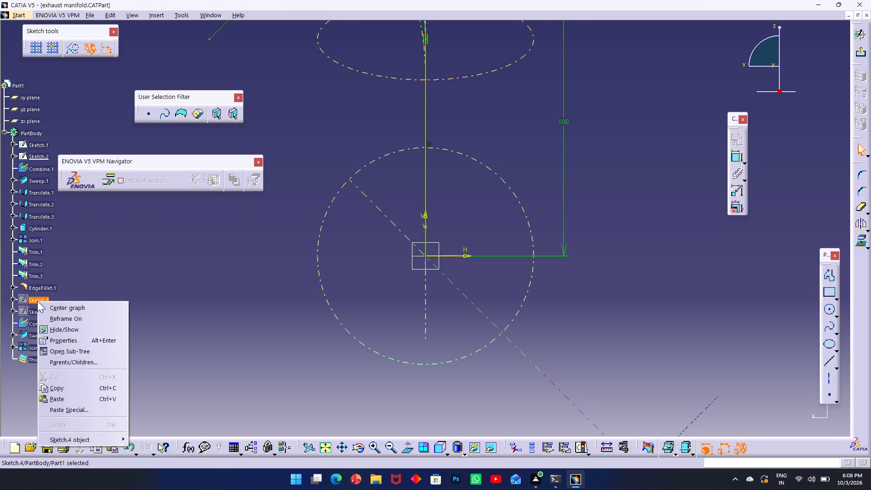
pyautogui.click(56, 331)
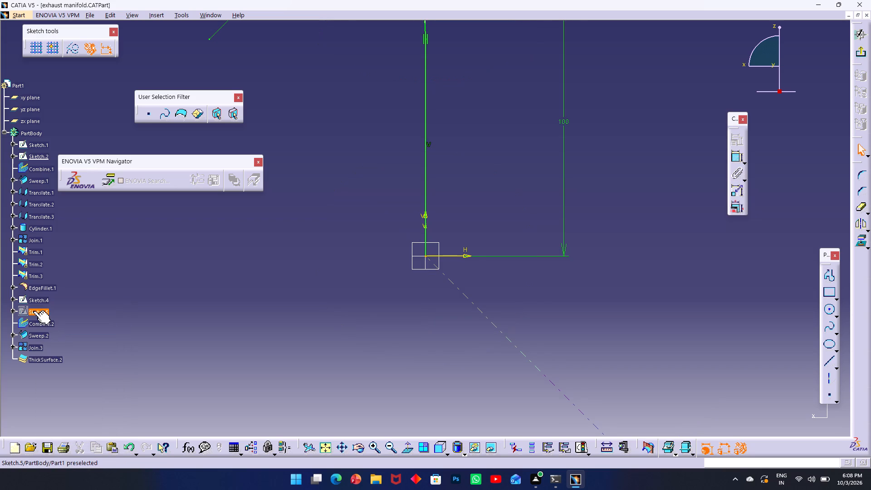
pyautogui.click(34, 311)
pyautogui.rightClick(34, 311)
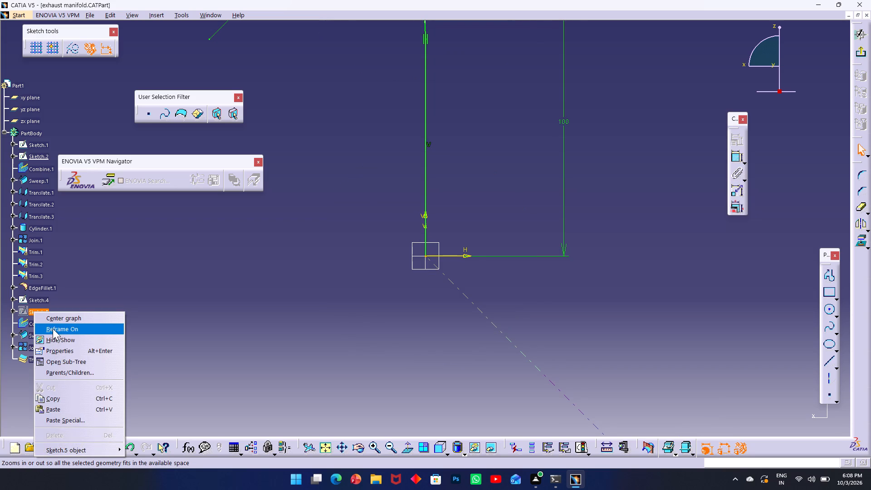
pyautogui.click(55, 336)
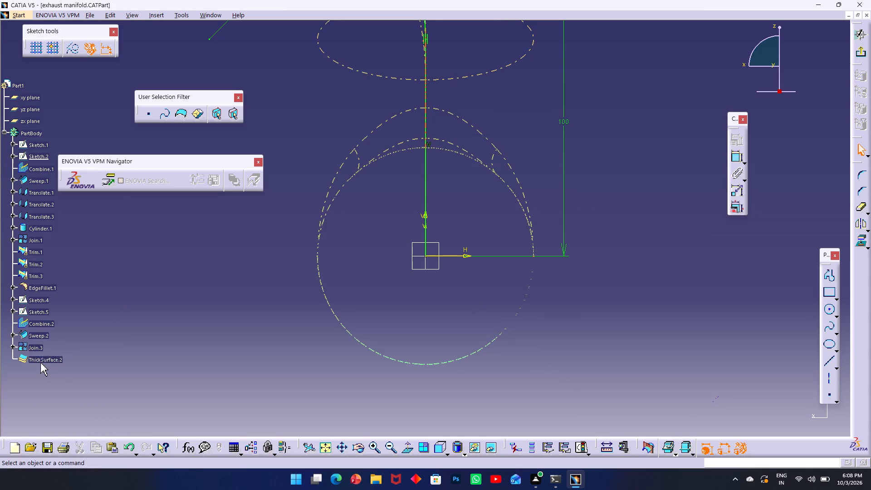
pyautogui.click(122, 367)
pyautogui.tripleClick(75, 113)
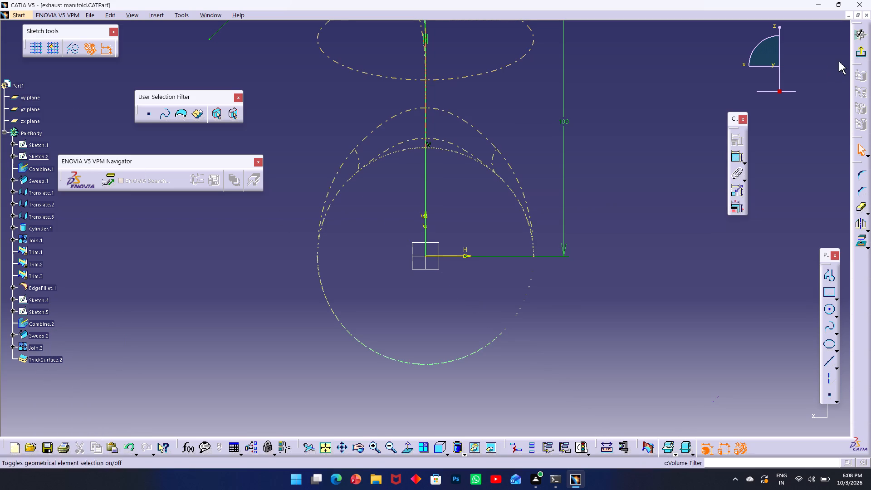
pyautogui.click(862, 53)
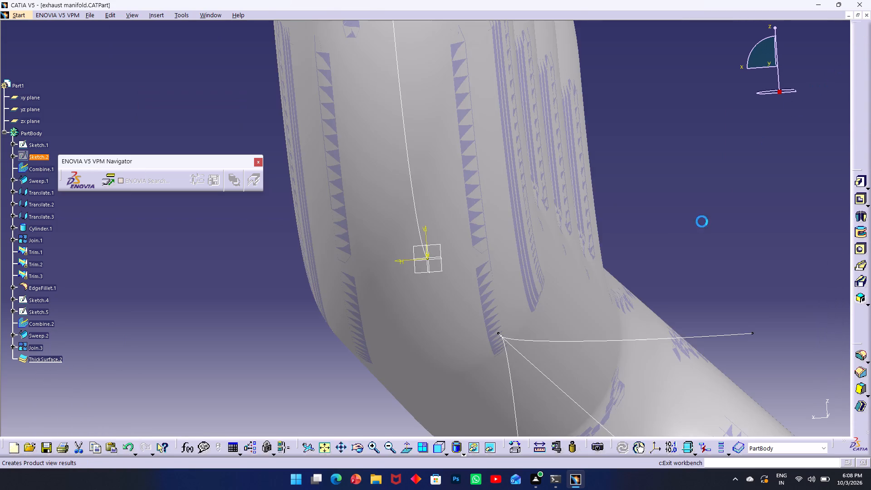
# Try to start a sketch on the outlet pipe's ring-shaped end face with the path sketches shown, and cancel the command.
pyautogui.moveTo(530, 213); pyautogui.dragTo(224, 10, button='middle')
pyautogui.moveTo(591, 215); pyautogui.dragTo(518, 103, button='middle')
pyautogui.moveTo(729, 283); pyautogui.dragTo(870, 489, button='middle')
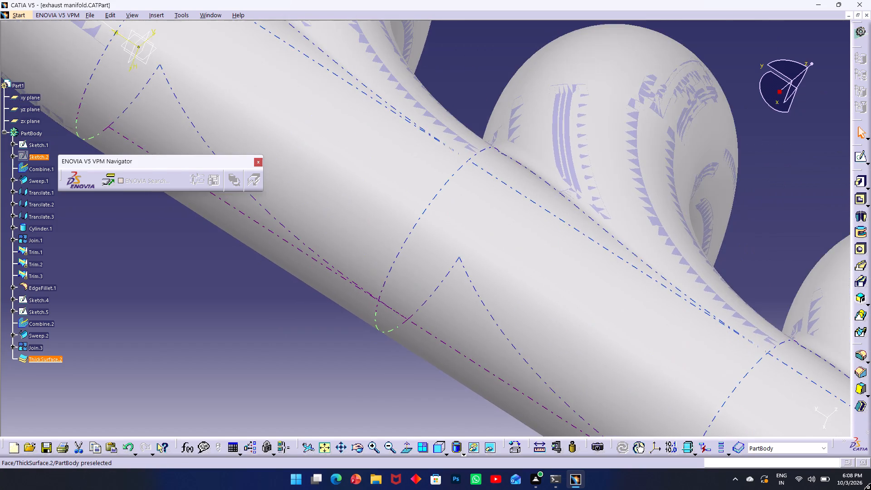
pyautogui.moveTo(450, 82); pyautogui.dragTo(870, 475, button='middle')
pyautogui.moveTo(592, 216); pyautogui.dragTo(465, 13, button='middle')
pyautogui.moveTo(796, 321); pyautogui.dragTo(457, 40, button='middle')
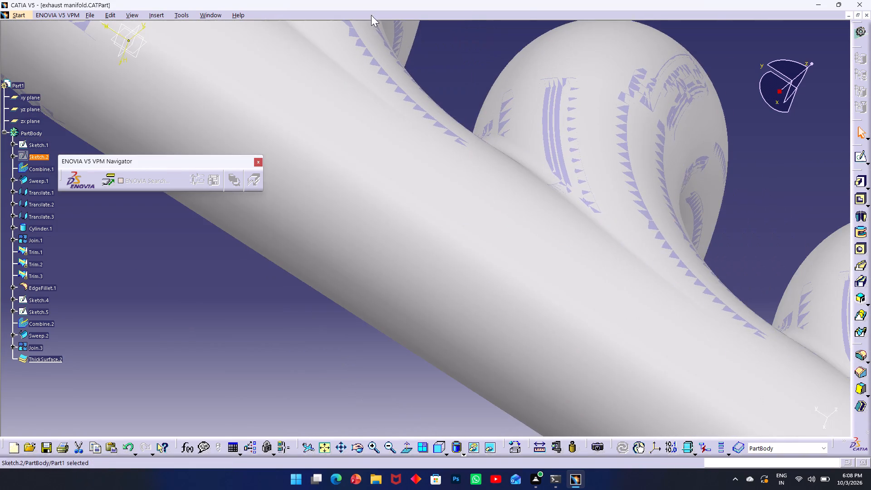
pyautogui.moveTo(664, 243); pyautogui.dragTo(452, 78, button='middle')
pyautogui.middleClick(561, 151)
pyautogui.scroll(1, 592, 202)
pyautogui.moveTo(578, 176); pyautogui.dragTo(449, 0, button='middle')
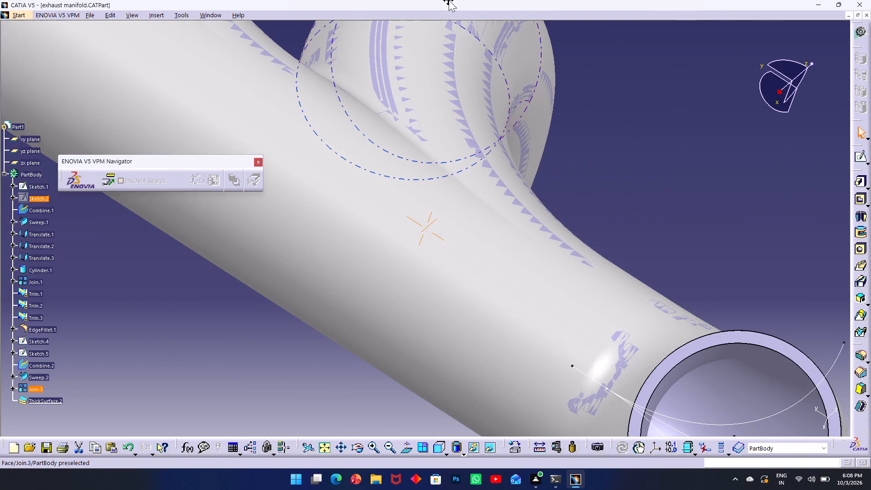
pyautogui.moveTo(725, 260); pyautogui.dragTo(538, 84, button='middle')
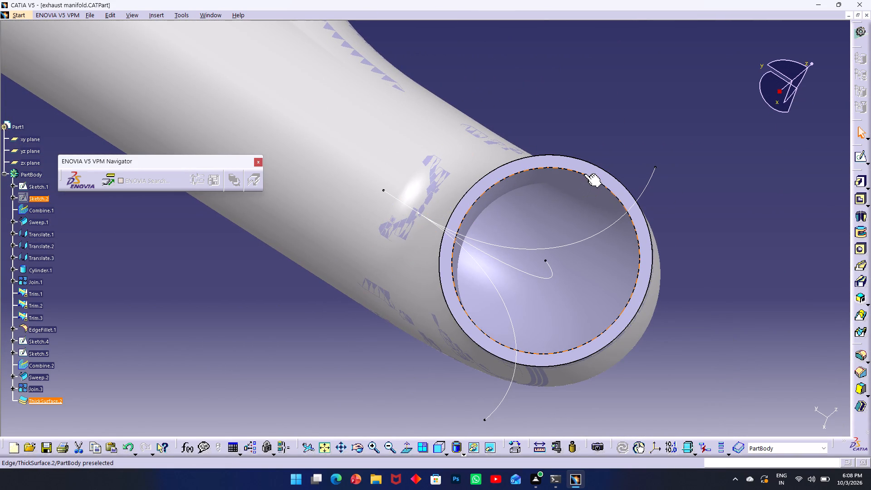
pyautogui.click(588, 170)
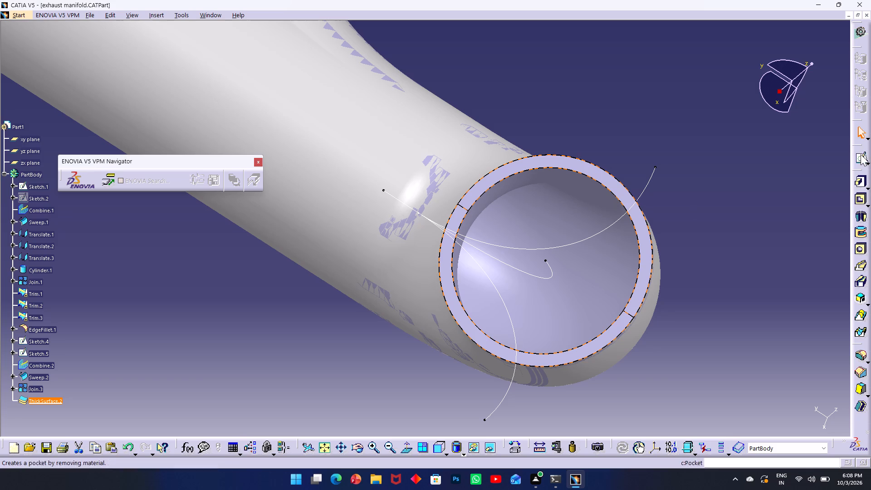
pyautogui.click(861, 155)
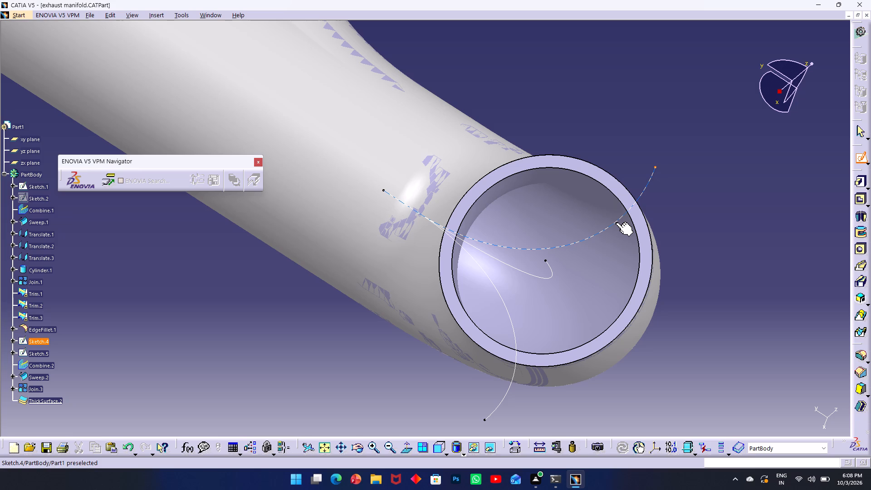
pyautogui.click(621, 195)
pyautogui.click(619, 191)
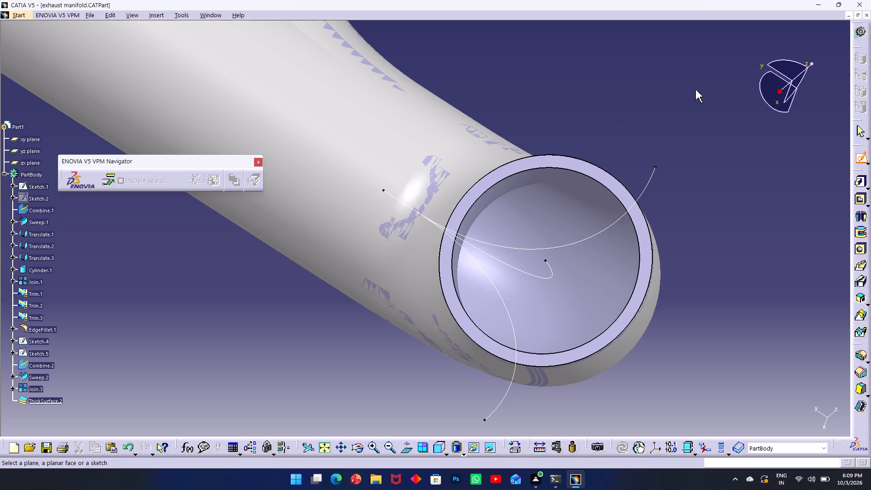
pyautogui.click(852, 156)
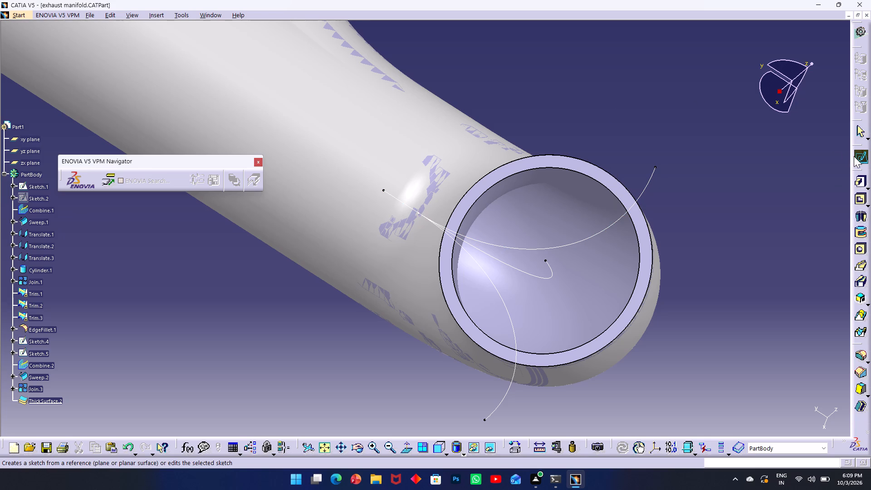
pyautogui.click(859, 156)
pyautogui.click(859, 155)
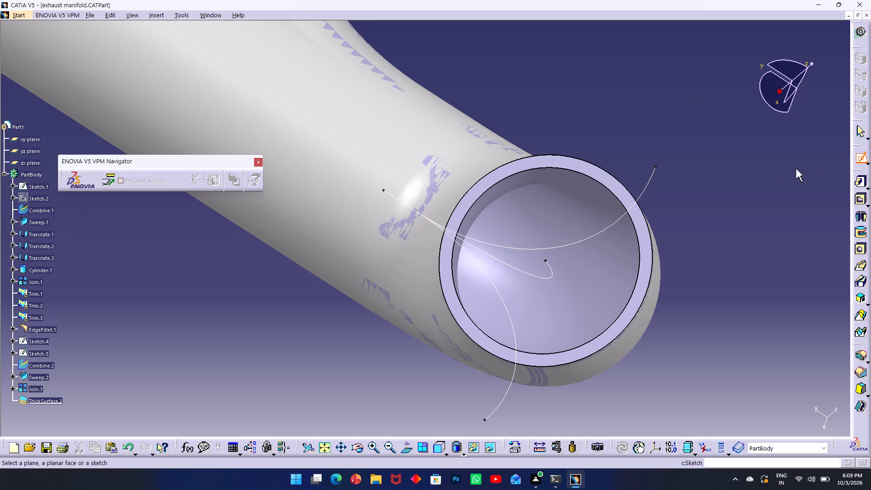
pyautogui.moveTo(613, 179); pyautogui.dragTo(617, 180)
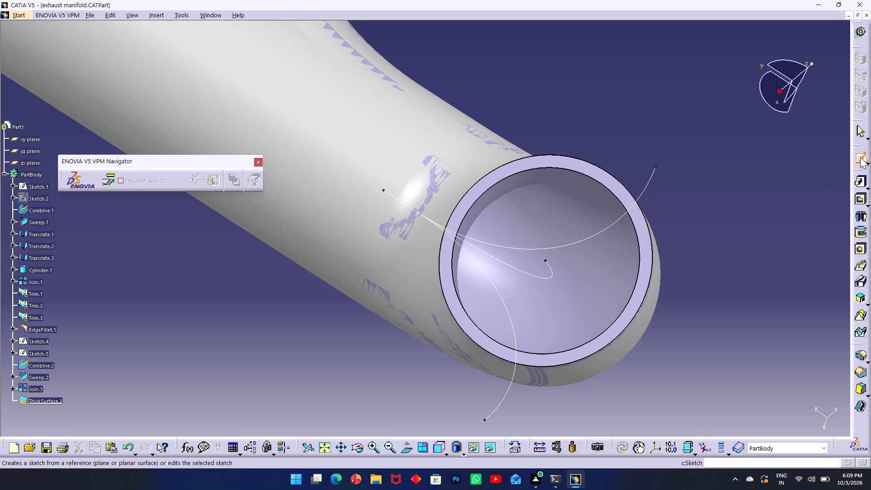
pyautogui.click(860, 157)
# Examine the outlet pipe's ring-shaped end face and the feature it belongs to, leaving nothing selected.
pyautogui.moveTo(298, 279); pyautogui.dragTo(319, 375, button='middle')
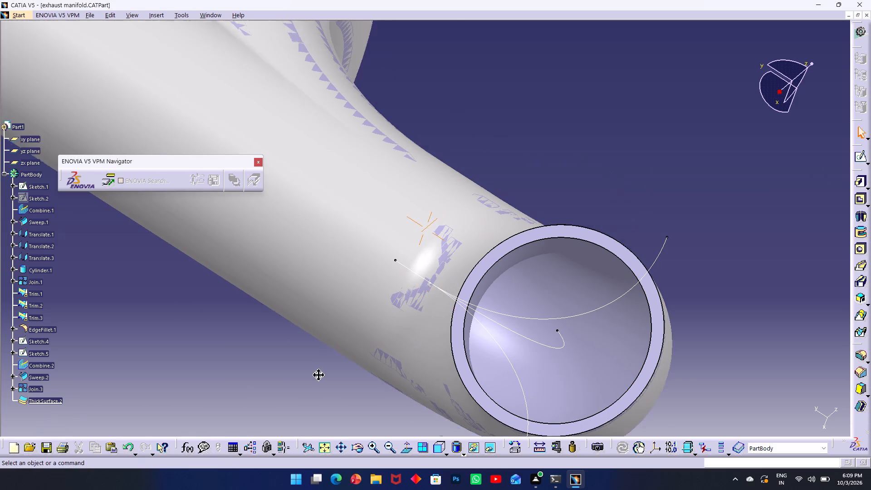
pyautogui.moveTo(319, 375); pyautogui.dragTo(484, 489, button='middle')
pyautogui.moveTo(311, 113); pyautogui.dragTo(757, 325, button='middle')
pyautogui.scroll(-1, 763, 294)
pyautogui.moveTo(669, 142); pyautogui.dragTo(0, 0, button='middle')
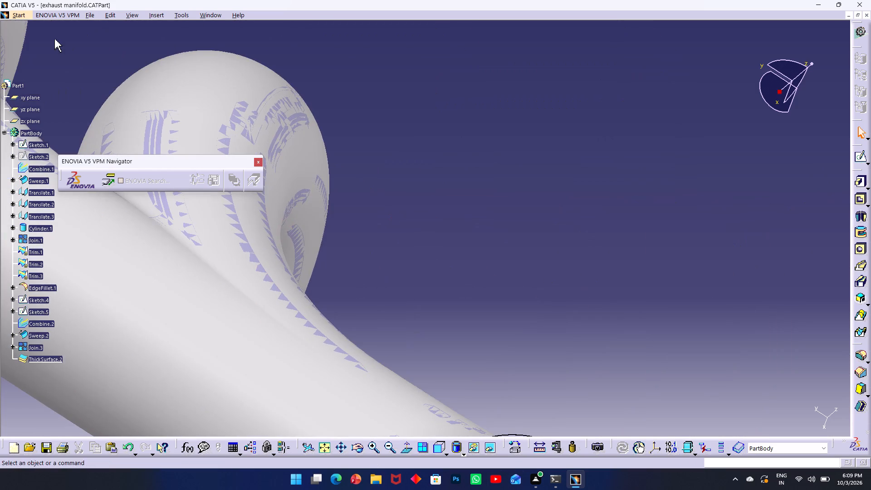
pyautogui.moveTo(317, 242); pyautogui.dragTo(279, 0, button='middle')
pyautogui.moveTo(432, 206); pyautogui.dragTo(392, 77, button='middle')
pyautogui.click(466, 72)
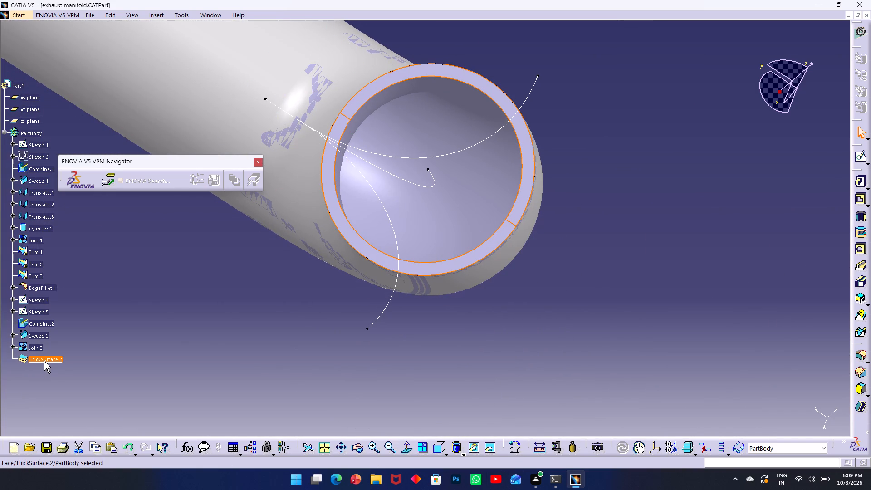
pyautogui.click(158, 369)
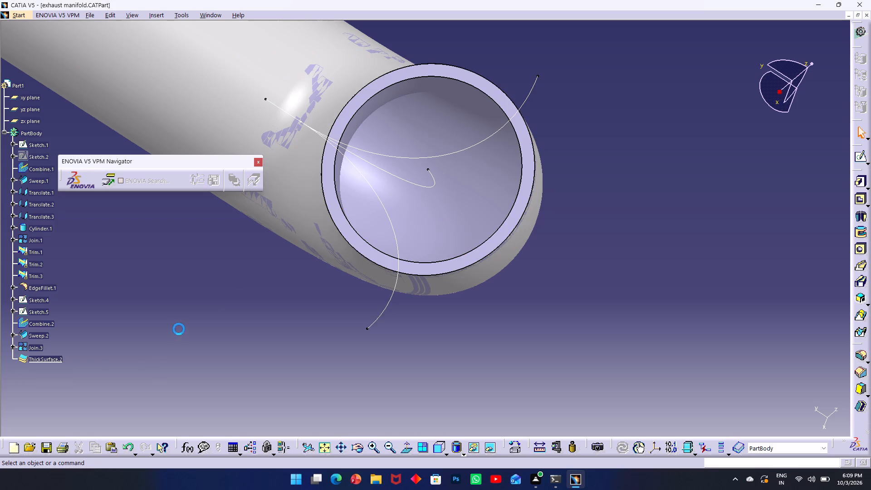
pyautogui.click(401, 75)
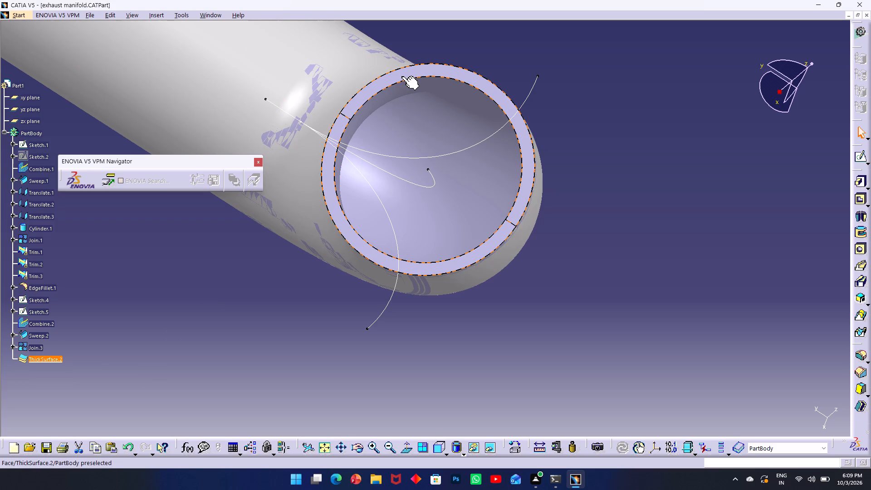
pyautogui.click(306, 321)
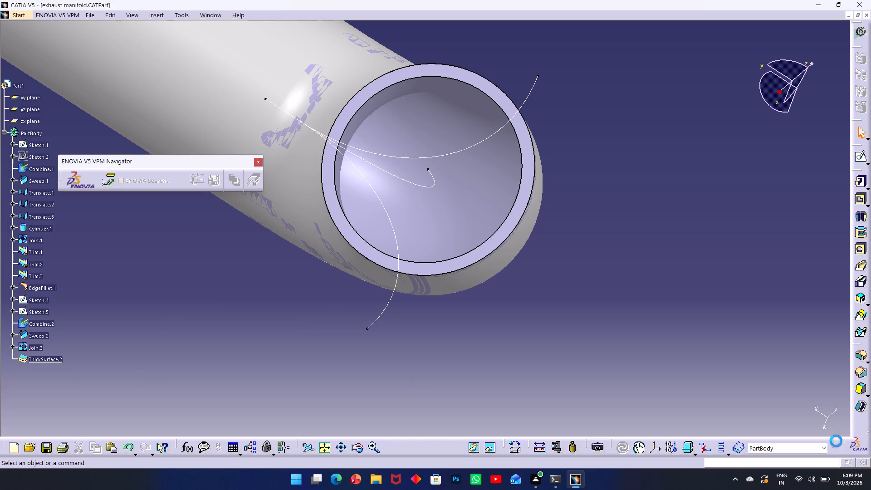
# Undock the dress-up, surface-based, transformation, annotation, reference element and constraint toolbars so they float over the model area.
pyautogui.moveTo(859, 345); pyautogui.dragTo(846, 345)
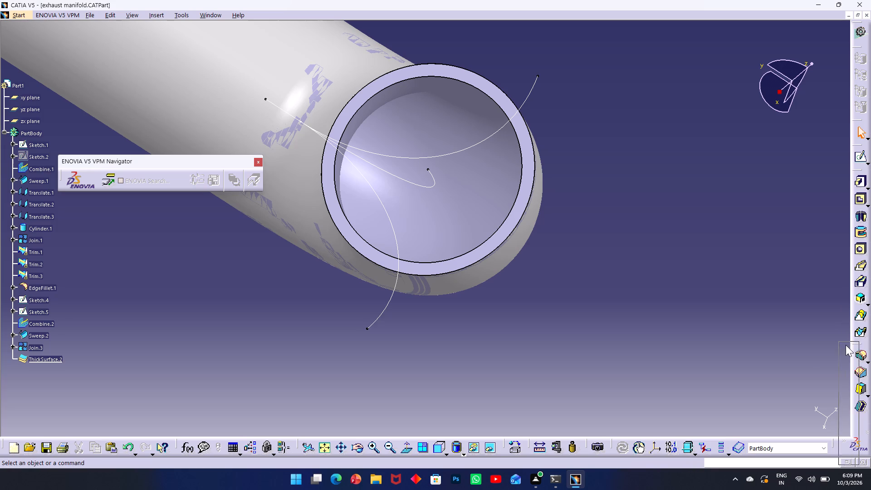
pyautogui.moveTo(846, 345); pyautogui.dragTo(766, 312)
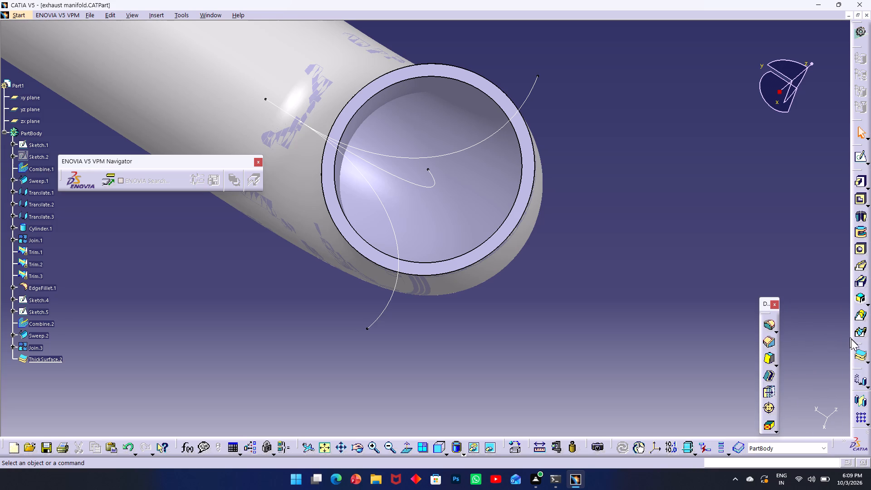
pyautogui.moveTo(855, 346); pyautogui.dragTo(769, 281)
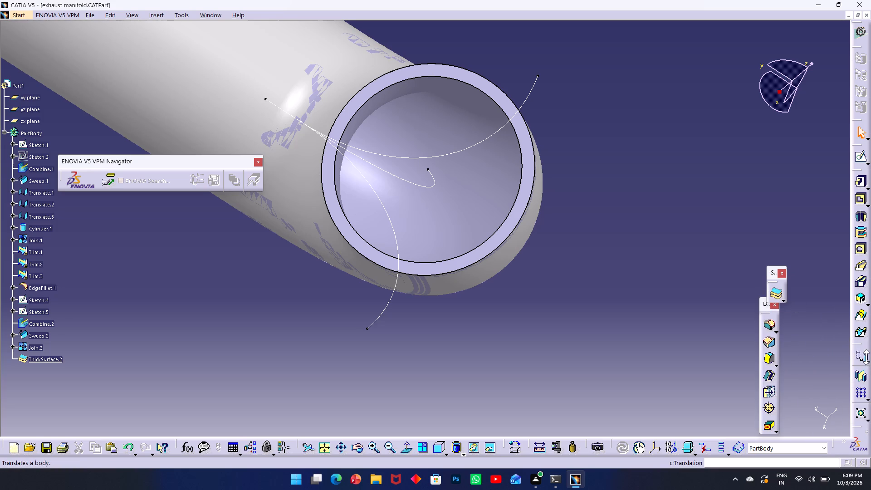
pyautogui.moveTo(858, 345); pyautogui.dragTo(787, 294)
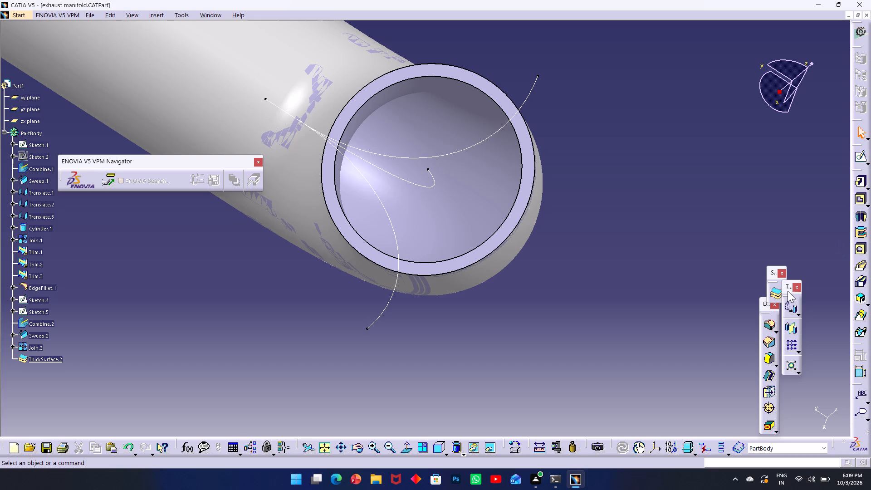
pyautogui.moveTo(787, 291); pyautogui.dragTo(822, 328)
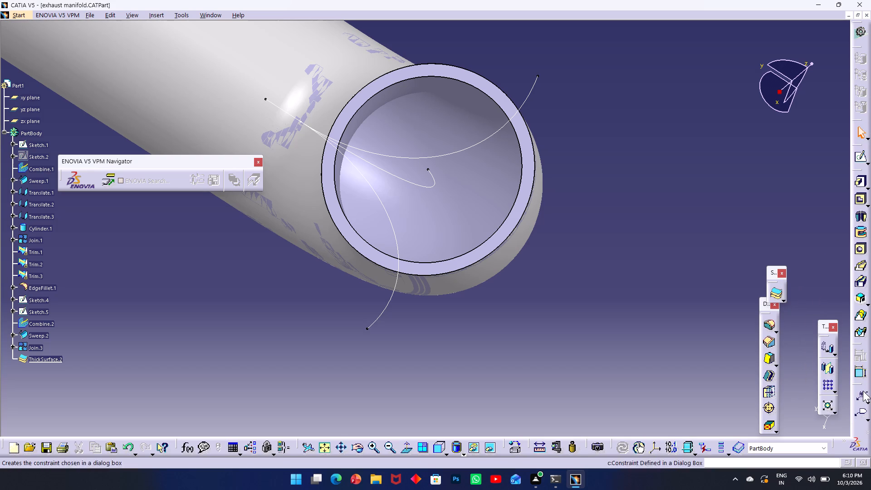
pyautogui.moveTo(861, 388); pyautogui.dragTo(832, 370)
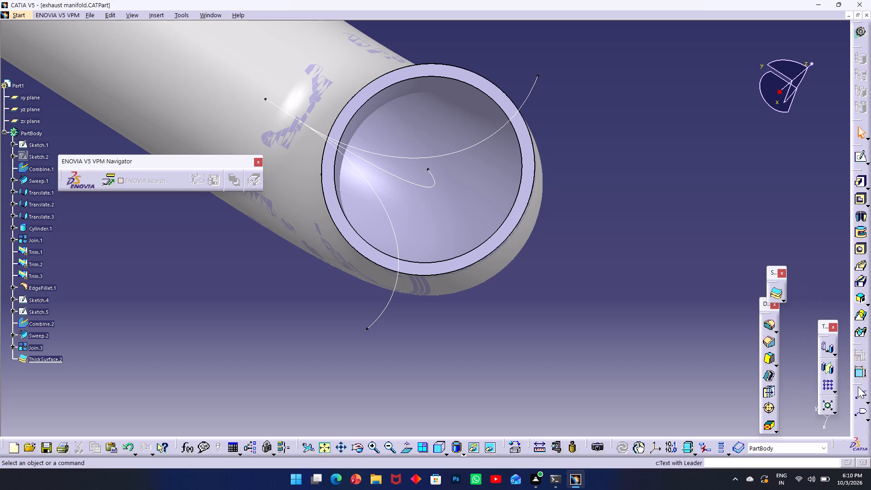
pyautogui.moveTo(858, 387); pyautogui.dragTo(805, 216)
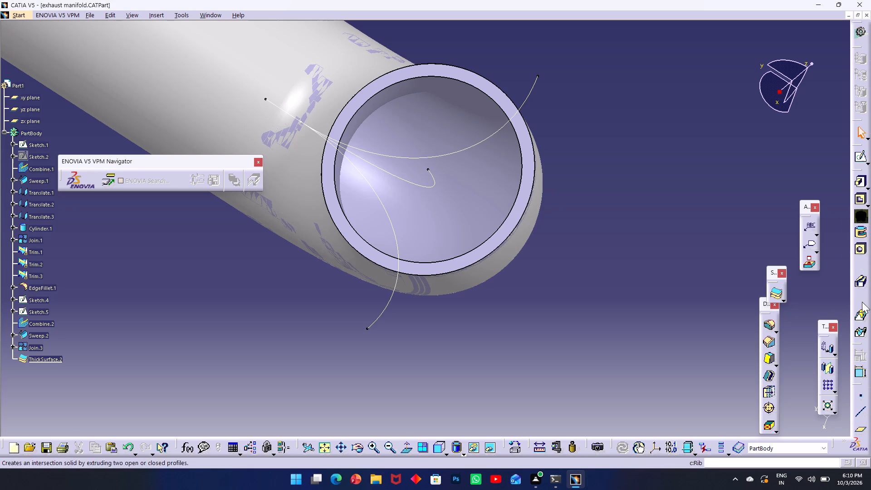
pyautogui.moveTo(852, 389); pyautogui.dragTo(729, 302)
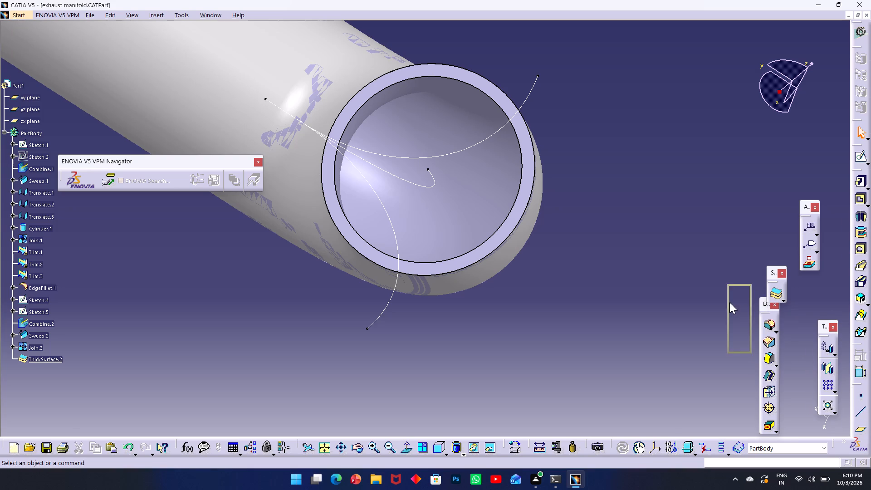
pyautogui.moveTo(729, 302); pyautogui.dragTo(729, 302)
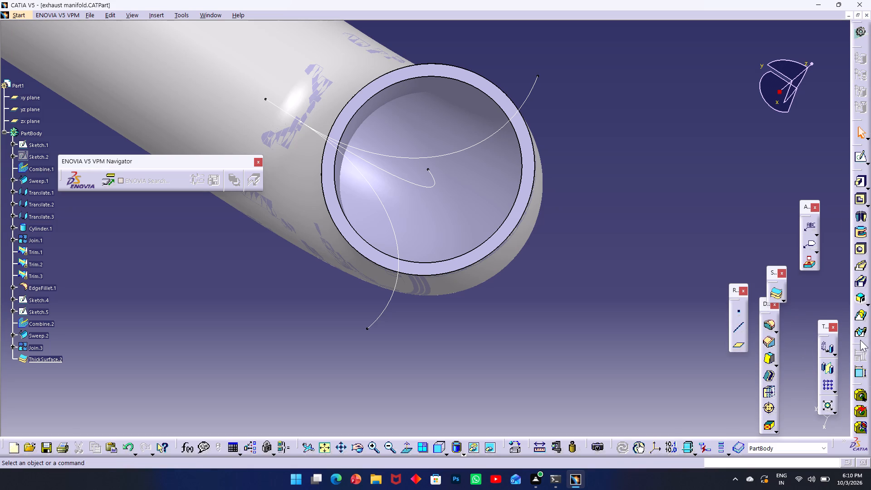
pyautogui.moveTo(858, 345); pyautogui.dragTo(709, 393)
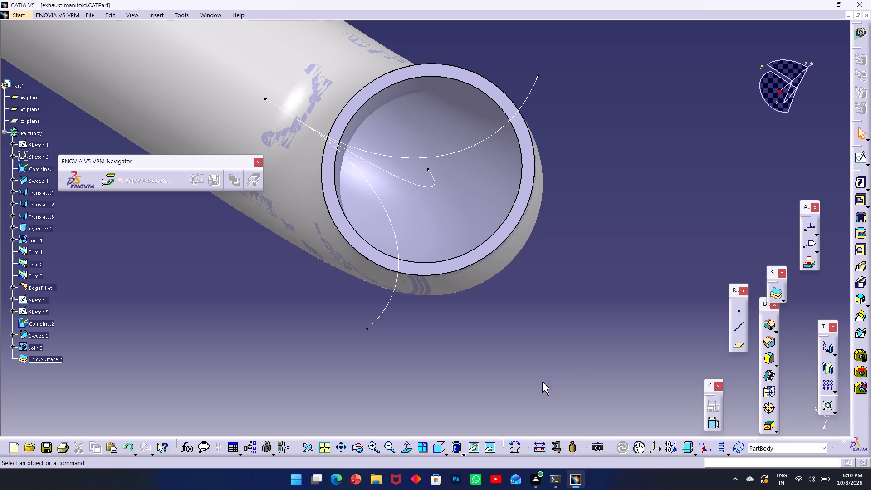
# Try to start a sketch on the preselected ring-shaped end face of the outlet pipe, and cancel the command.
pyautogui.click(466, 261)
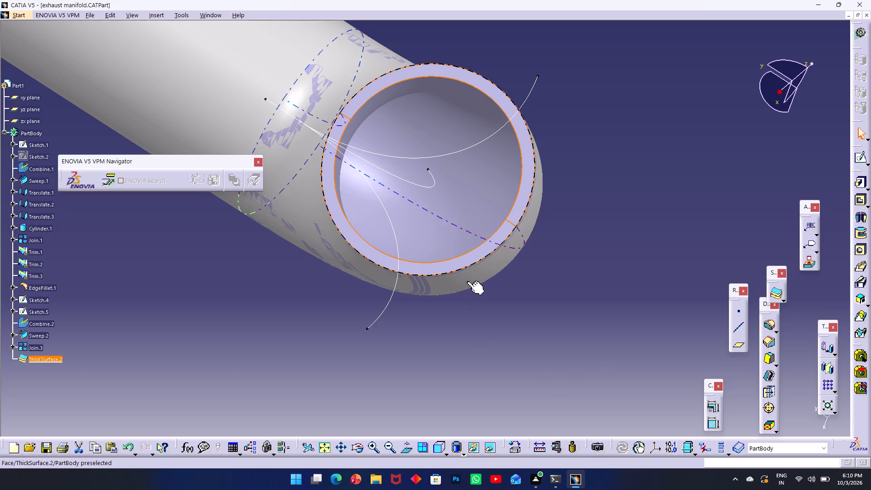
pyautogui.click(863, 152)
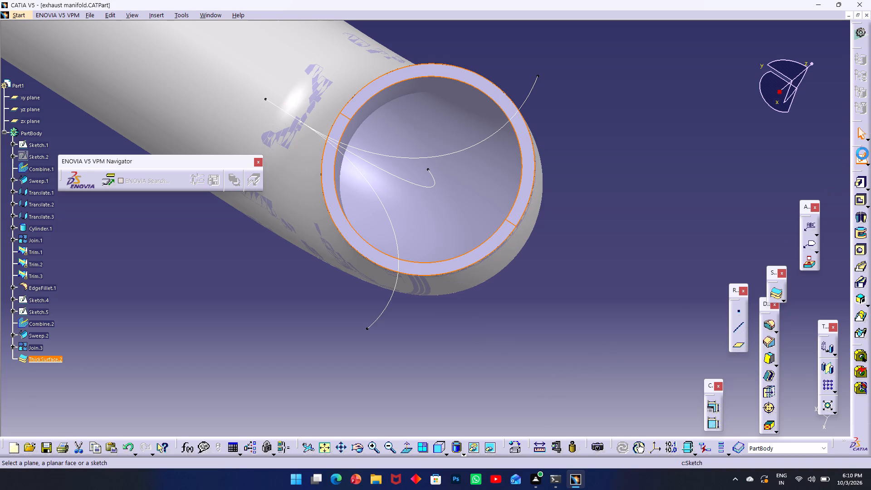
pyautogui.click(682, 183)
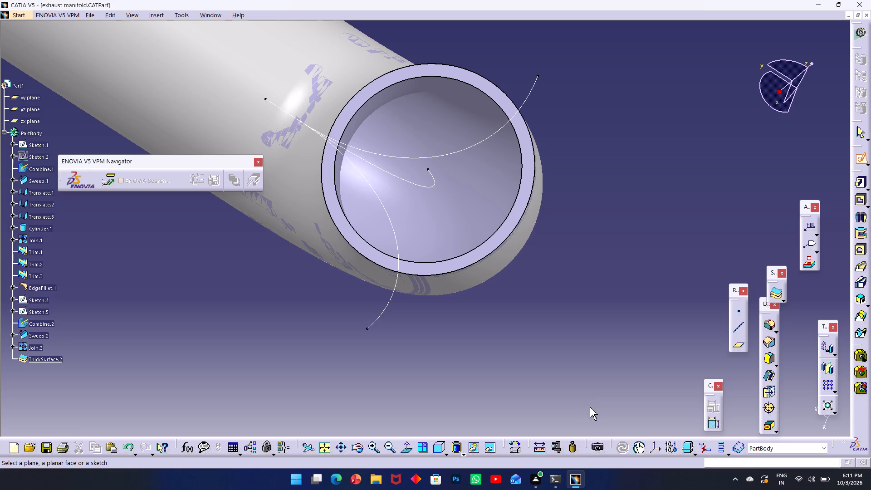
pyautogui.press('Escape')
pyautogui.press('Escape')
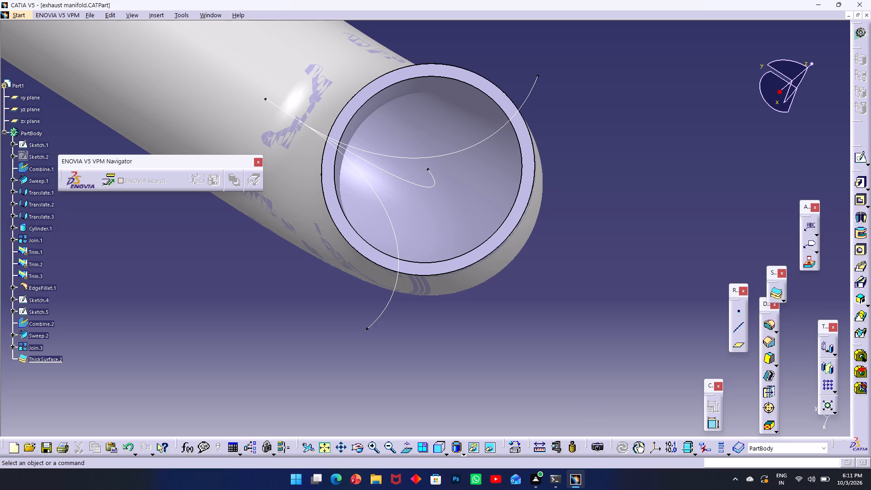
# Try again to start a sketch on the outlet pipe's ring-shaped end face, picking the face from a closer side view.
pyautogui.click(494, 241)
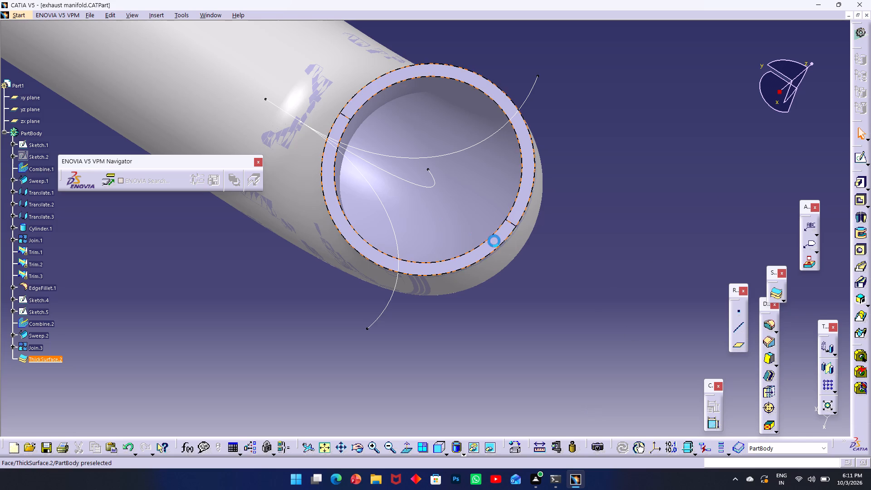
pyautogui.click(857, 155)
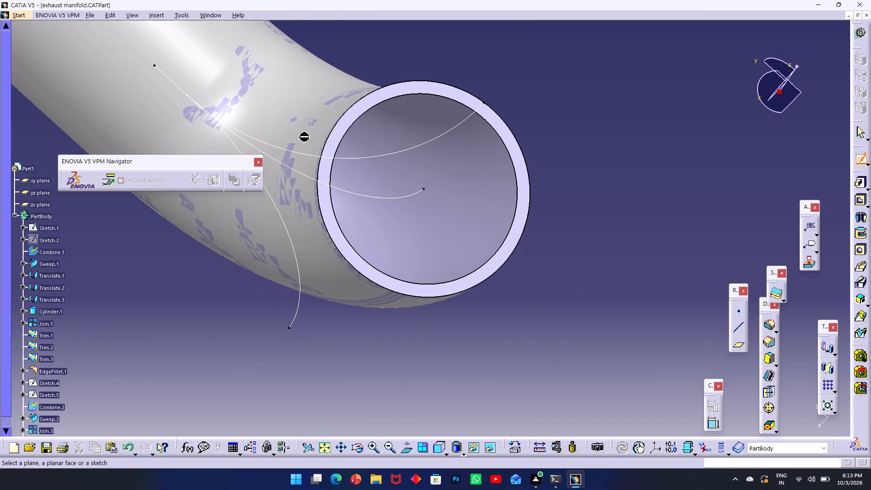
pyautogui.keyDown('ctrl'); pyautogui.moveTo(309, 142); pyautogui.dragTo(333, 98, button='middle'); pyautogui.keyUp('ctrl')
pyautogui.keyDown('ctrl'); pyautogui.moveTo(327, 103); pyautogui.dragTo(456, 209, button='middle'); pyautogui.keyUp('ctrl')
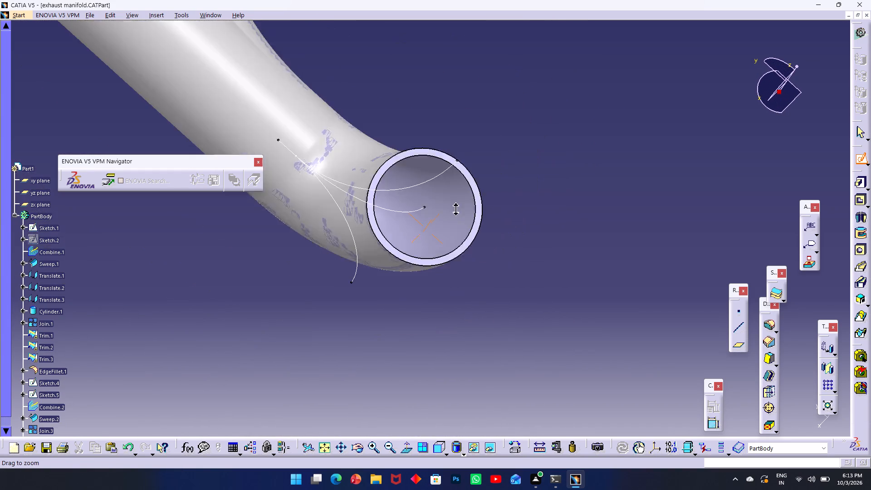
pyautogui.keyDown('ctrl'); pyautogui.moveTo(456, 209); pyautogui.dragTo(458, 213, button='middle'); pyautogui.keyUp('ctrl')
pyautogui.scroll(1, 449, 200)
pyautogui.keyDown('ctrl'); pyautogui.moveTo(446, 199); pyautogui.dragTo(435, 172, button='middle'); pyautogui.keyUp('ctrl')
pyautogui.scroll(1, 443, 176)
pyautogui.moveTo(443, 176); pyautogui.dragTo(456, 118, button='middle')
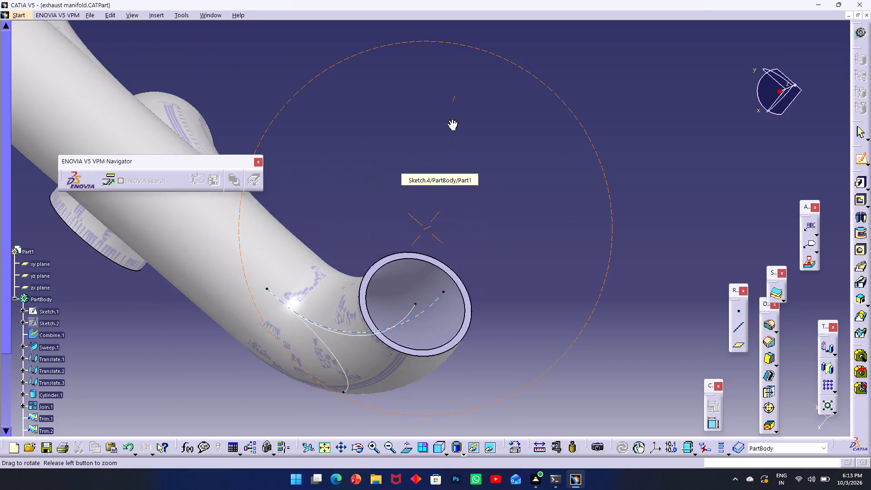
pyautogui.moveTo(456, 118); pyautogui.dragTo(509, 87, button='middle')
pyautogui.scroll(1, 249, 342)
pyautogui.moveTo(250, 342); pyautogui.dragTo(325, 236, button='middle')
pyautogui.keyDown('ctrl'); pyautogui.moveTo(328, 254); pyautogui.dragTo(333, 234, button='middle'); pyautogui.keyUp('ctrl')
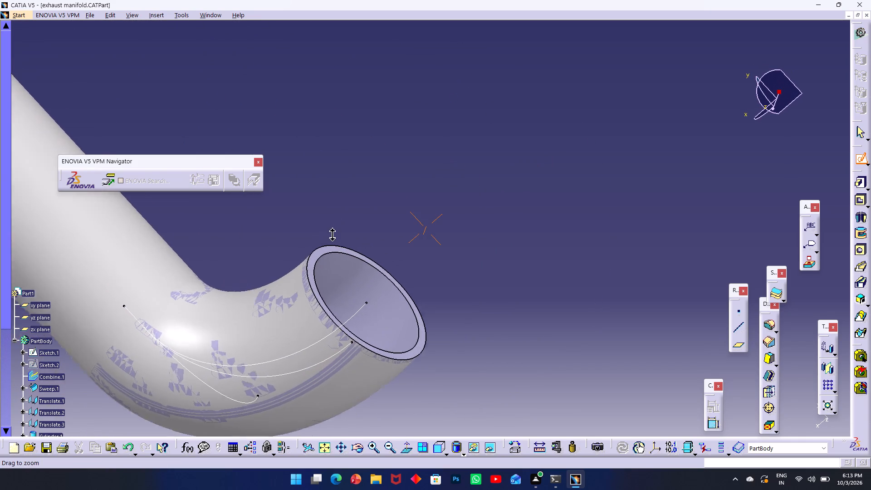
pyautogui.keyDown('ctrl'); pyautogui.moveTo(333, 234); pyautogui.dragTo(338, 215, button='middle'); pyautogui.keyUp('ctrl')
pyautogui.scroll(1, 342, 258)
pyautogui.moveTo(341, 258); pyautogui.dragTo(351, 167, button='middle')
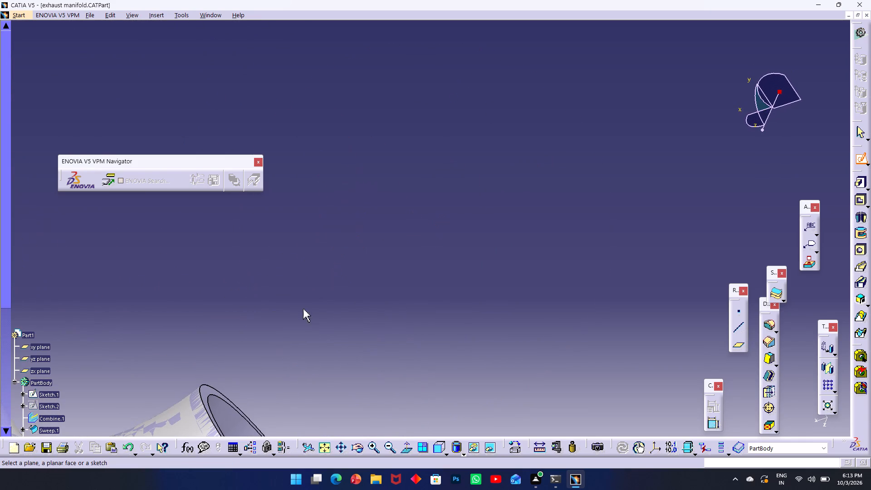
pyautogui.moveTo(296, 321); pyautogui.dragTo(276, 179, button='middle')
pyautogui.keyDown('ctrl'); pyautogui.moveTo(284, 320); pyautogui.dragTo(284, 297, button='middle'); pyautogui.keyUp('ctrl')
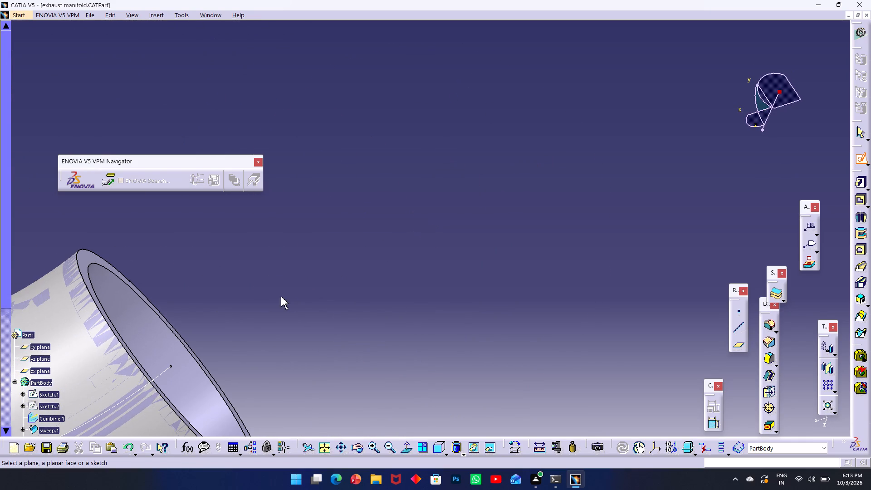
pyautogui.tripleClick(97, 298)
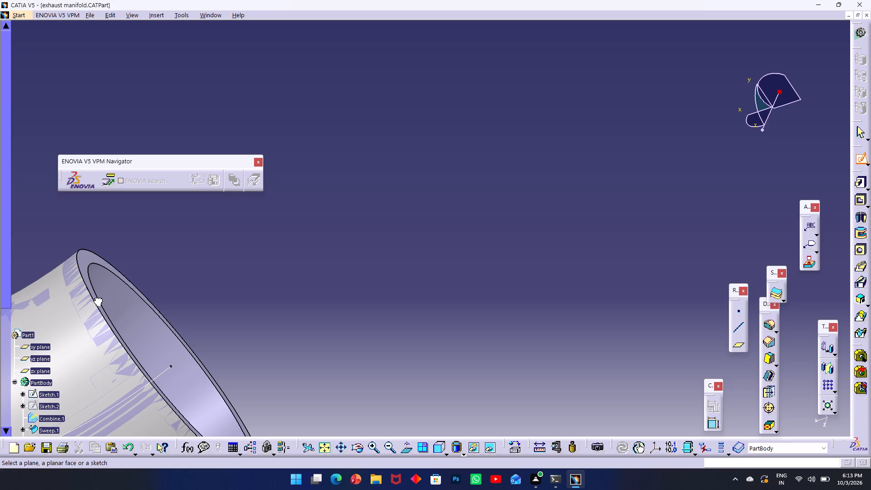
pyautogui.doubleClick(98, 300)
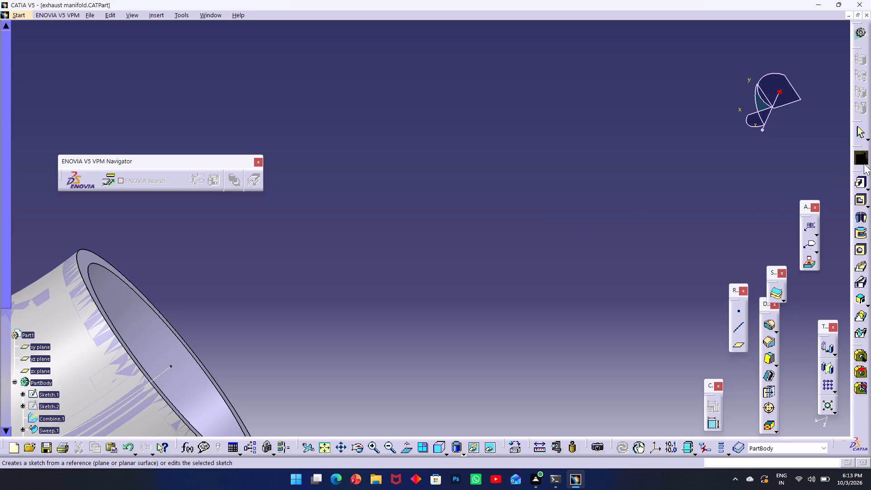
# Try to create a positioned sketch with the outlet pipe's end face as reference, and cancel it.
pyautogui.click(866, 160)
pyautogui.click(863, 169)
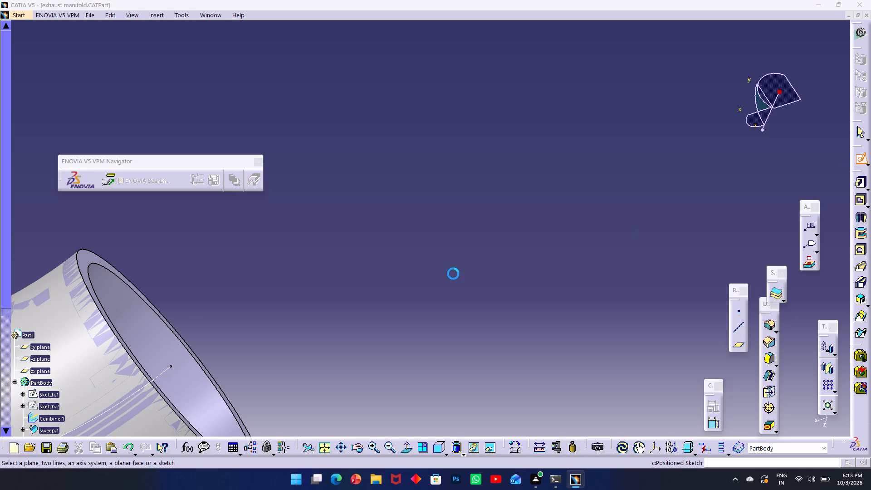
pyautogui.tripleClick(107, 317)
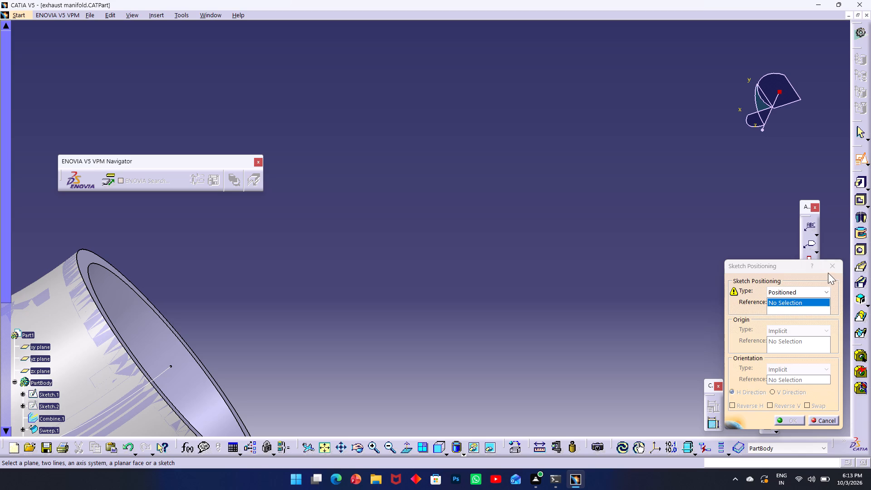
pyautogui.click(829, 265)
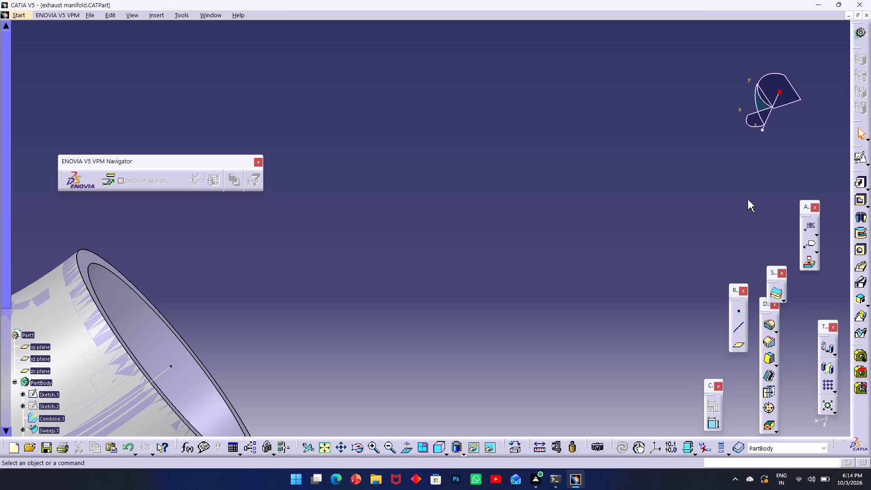
# Start a sketch on the ring-shaped end face of the inlet pipe nearest the outlet.
pyautogui.keyDown('ctrl'); pyautogui.moveTo(472, 391); pyautogui.dragTo(455, 301, button='middle'); pyautogui.keyUp('ctrl')
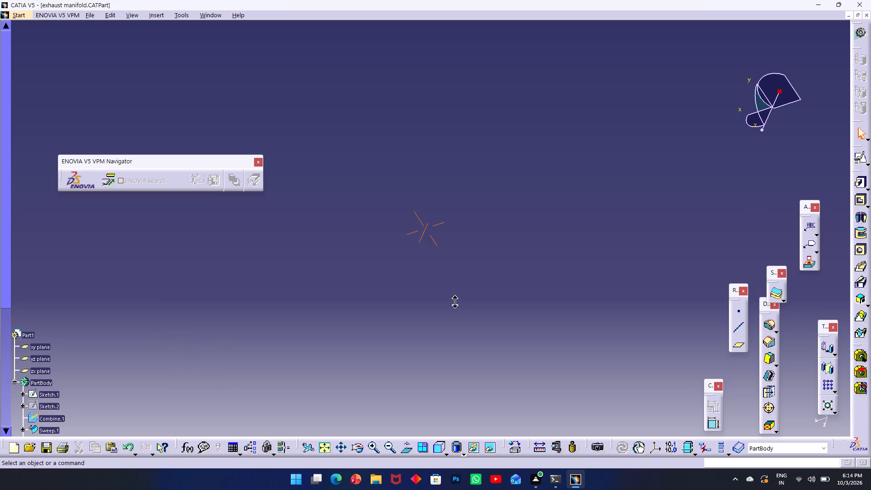
pyautogui.keyDown('ctrl'); pyautogui.moveTo(455, 301); pyautogui.dragTo(381, 480, button='middle'); pyautogui.keyUp('ctrl')
pyautogui.moveTo(304, 281); pyautogui.dragTo(477, 247, button='middle')
pyautogui.keyDown('ctrl'); pyautogui.moveTo(189, 249); pyautogui.dragTo(214, 213, button='middle'); pyautogui.keyUp('ctrl')
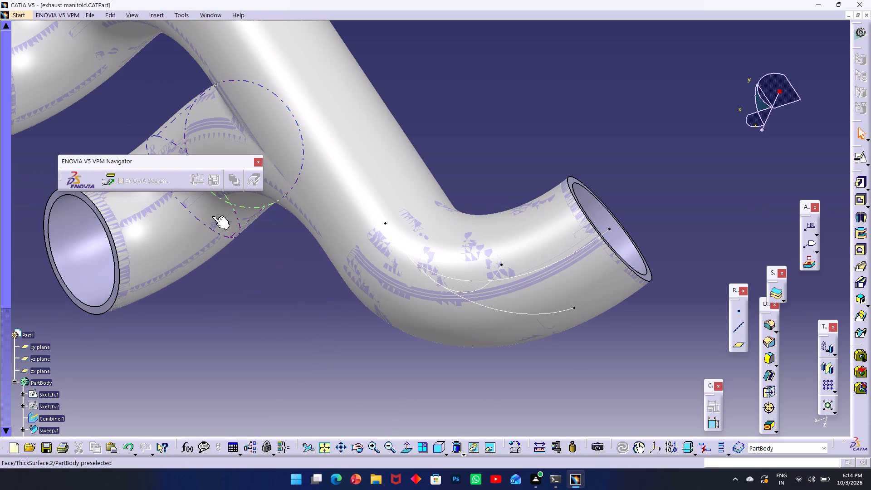
pyautogui.click(108, 305)
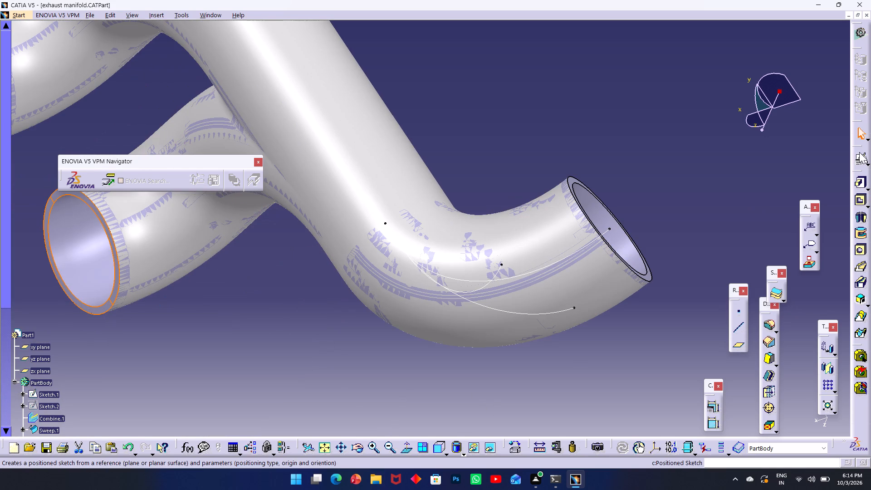
pyautogui.click(868, 163)
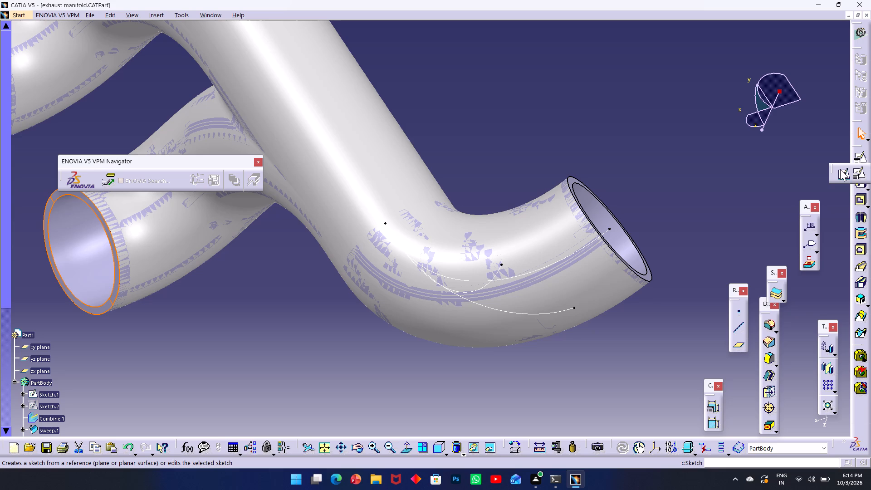
pyautogui.click(840, 169)
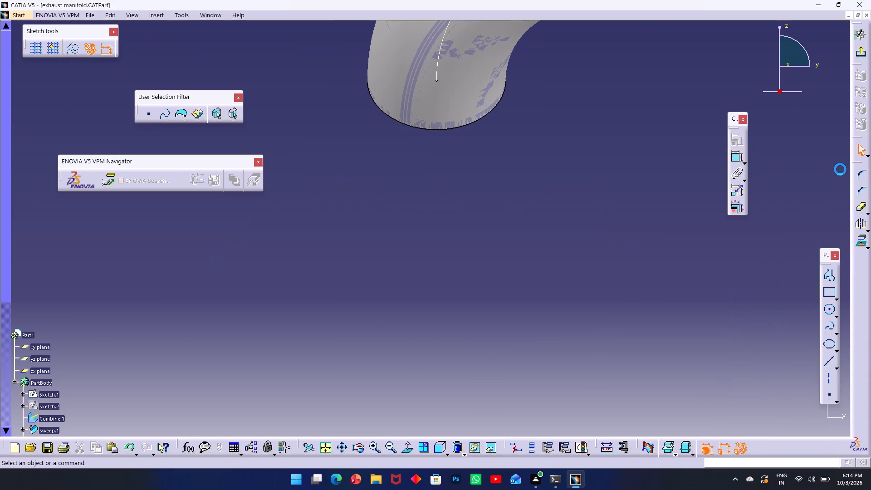
# Examine the inlet pipe openings and outlet bend in the sketch view, and exit the sketch without drawing anything.
pyautogui.moveTo(507, 205); pyautogui.dragTo(329, 456, button='middle')
pyautogui.moveTo(528, 286); pyautogui.dragTo(278, 389, button='middle')
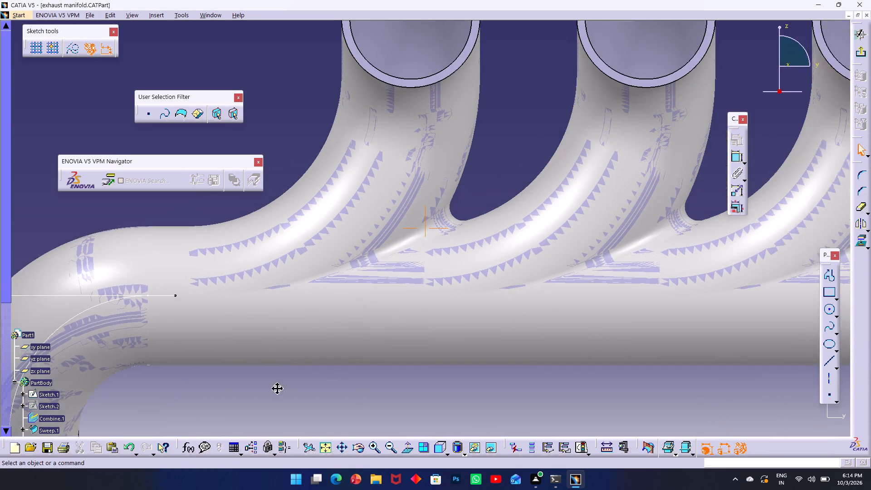
pyautogui.moveTo(278, 389); pyautogui.dragTo(181, 437, button='middle')
pyautogui.moveTo(600, 223); pyautogui.dragTo(408, 315, button='middle')
pyautogui.moveTo(429, 294); pyautogui.dragTo(336, 343, button='middle')
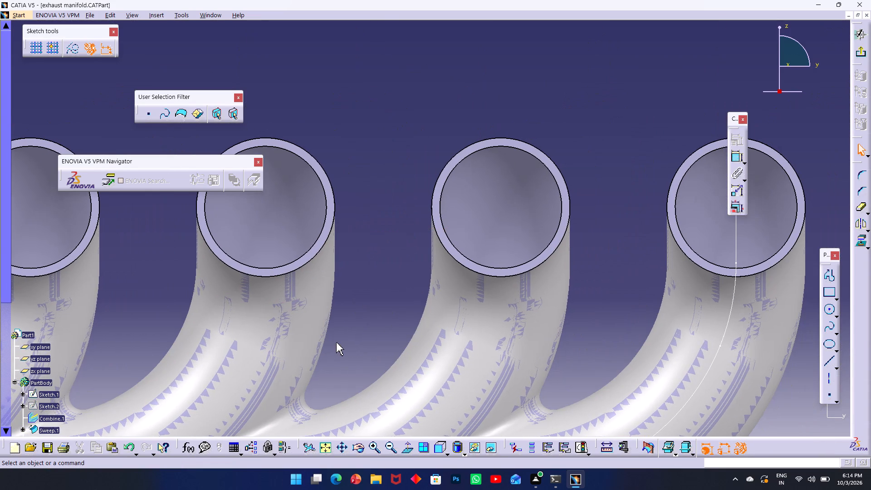
pyautogui.moveTo(480, 277); pyautogui.dragTo(480, 276, button='middle')
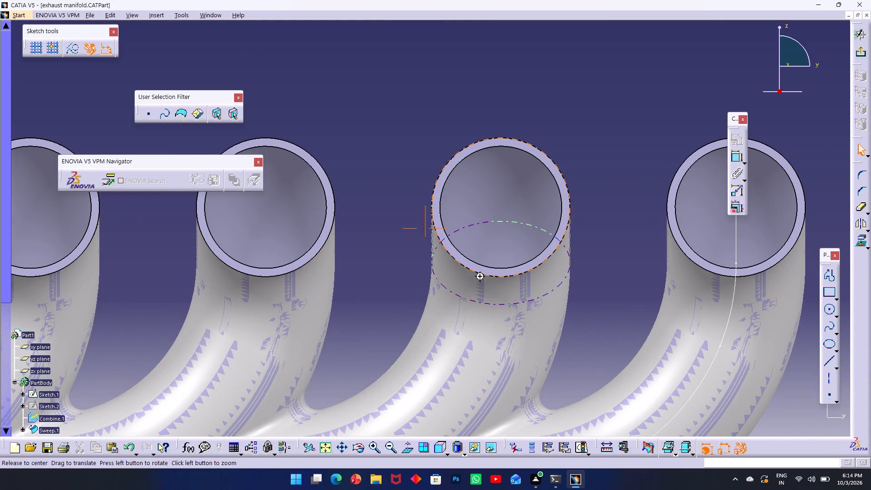
pyautogui.moveTo(480, 276); pyautogui.dragTo(870, 176, button='middle')
pyautogui.moveTo(677, 251); pyautogui.dragTo(828, 52, button='middle')
pyautogui.moveTo(597, 221); pyautogui.dragTo(611, 182, button='middle')
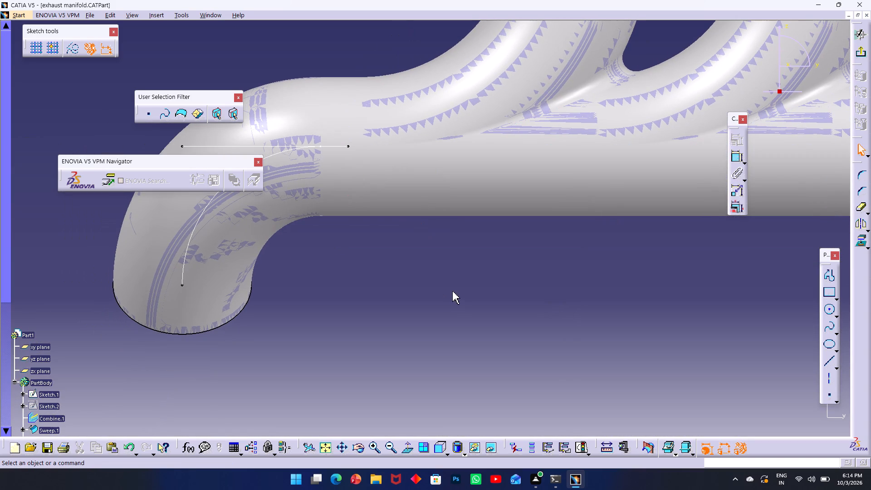
pyautogui.moveTo(455, 291); pyautogui.dragTo(353, 404, button='middle')
pyautogui.click(861, 56)
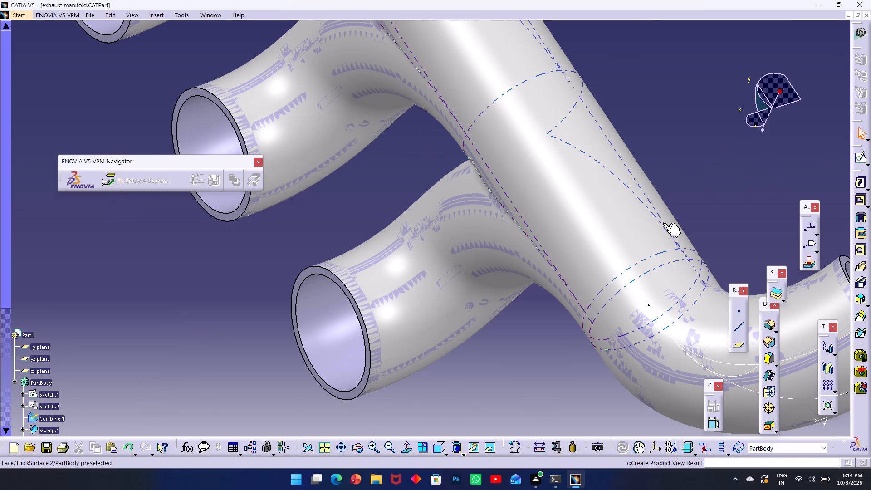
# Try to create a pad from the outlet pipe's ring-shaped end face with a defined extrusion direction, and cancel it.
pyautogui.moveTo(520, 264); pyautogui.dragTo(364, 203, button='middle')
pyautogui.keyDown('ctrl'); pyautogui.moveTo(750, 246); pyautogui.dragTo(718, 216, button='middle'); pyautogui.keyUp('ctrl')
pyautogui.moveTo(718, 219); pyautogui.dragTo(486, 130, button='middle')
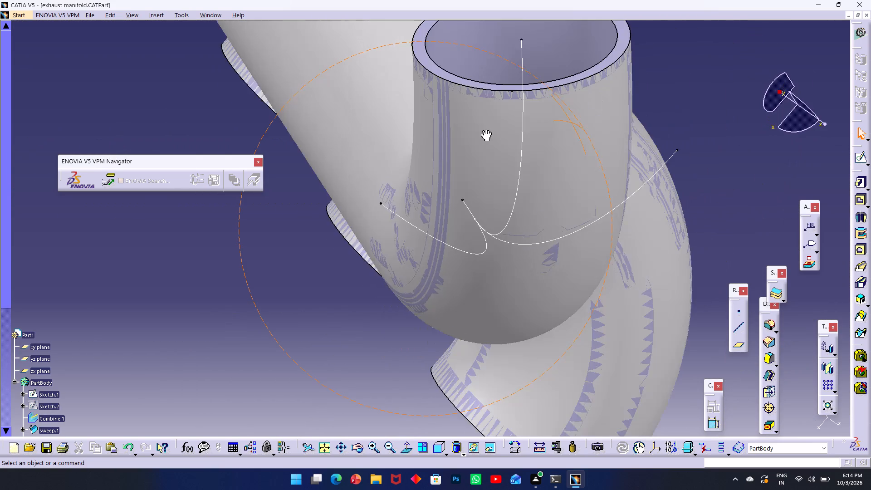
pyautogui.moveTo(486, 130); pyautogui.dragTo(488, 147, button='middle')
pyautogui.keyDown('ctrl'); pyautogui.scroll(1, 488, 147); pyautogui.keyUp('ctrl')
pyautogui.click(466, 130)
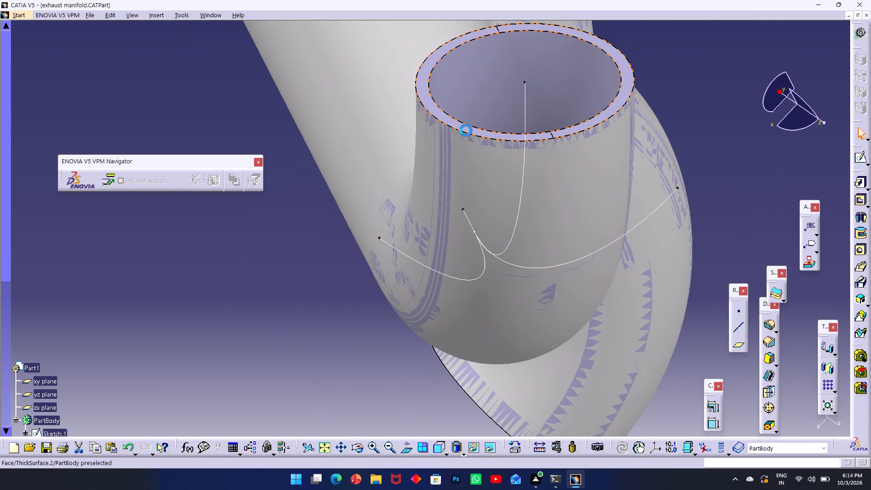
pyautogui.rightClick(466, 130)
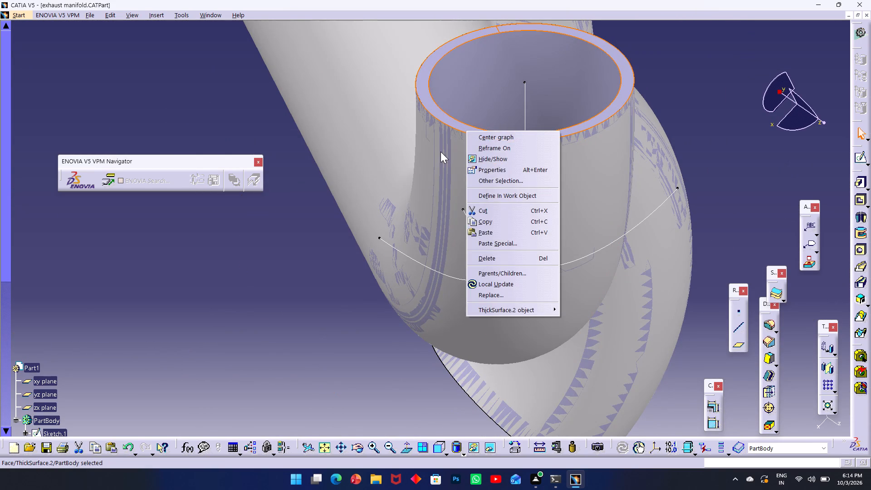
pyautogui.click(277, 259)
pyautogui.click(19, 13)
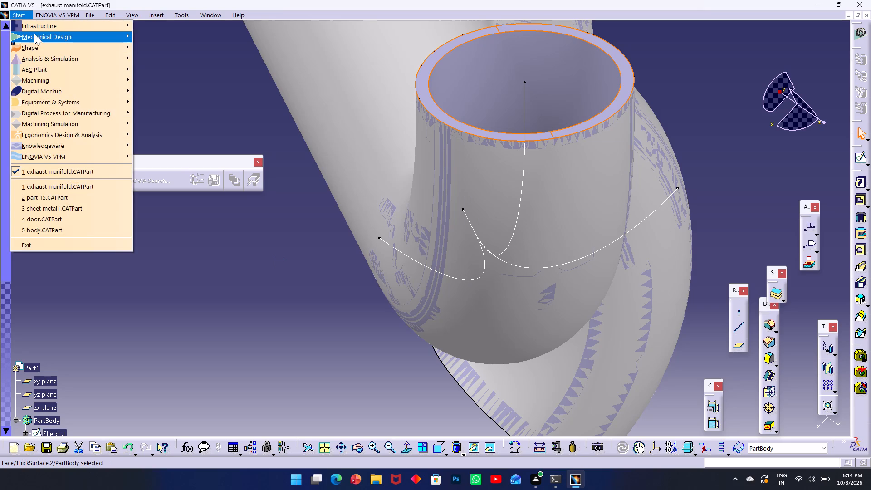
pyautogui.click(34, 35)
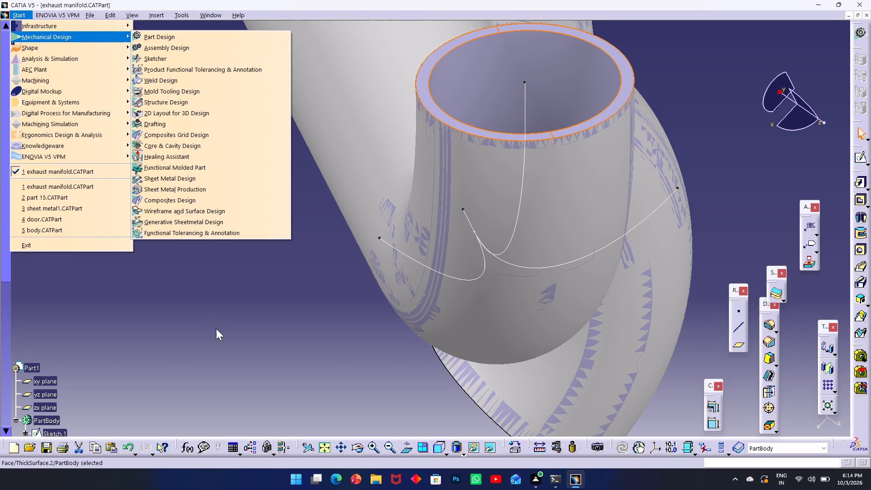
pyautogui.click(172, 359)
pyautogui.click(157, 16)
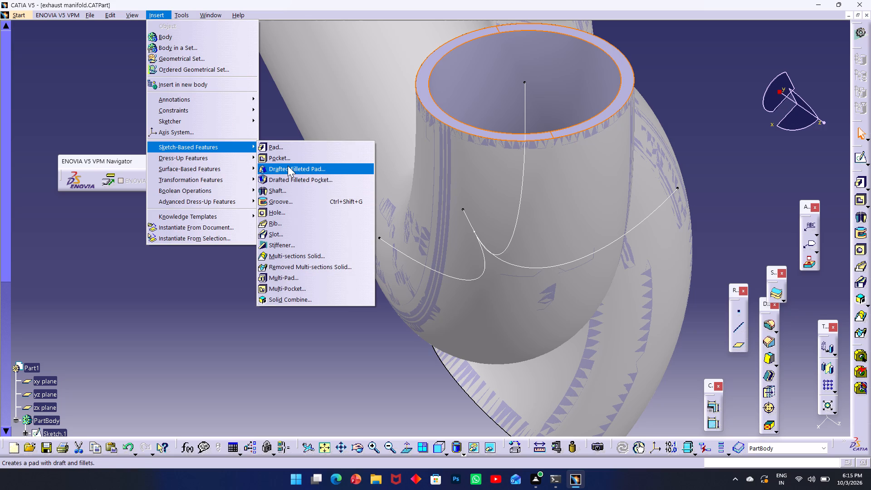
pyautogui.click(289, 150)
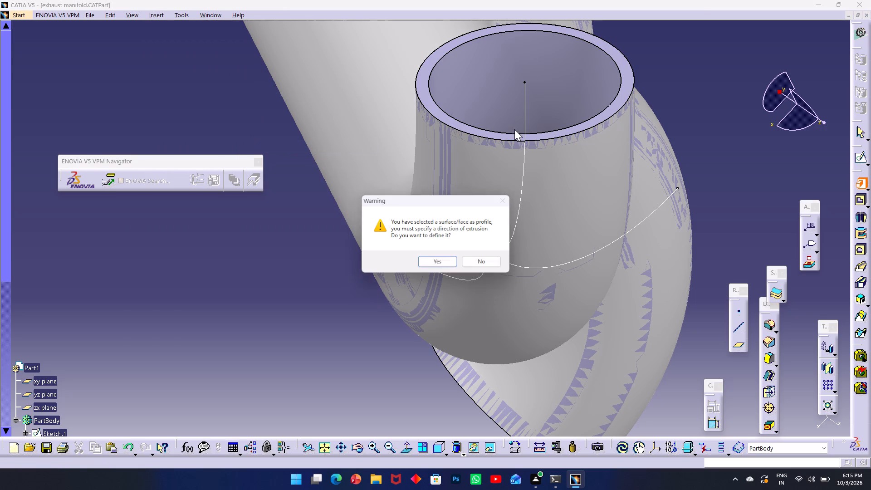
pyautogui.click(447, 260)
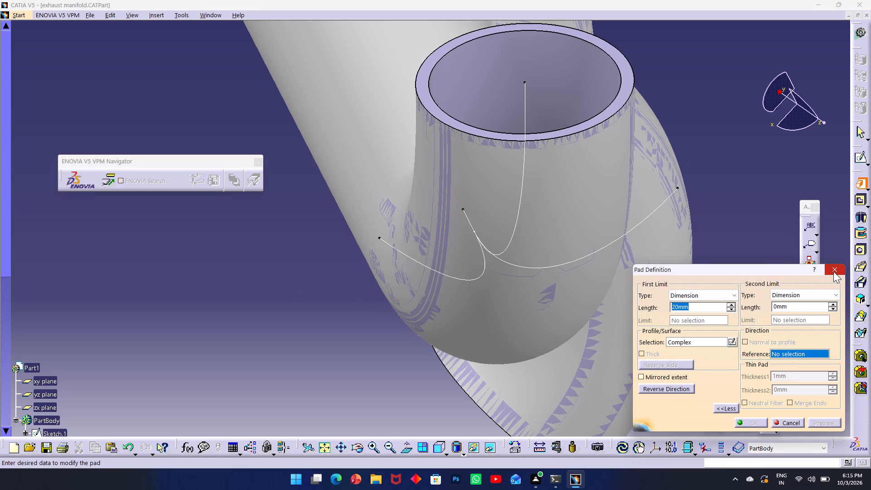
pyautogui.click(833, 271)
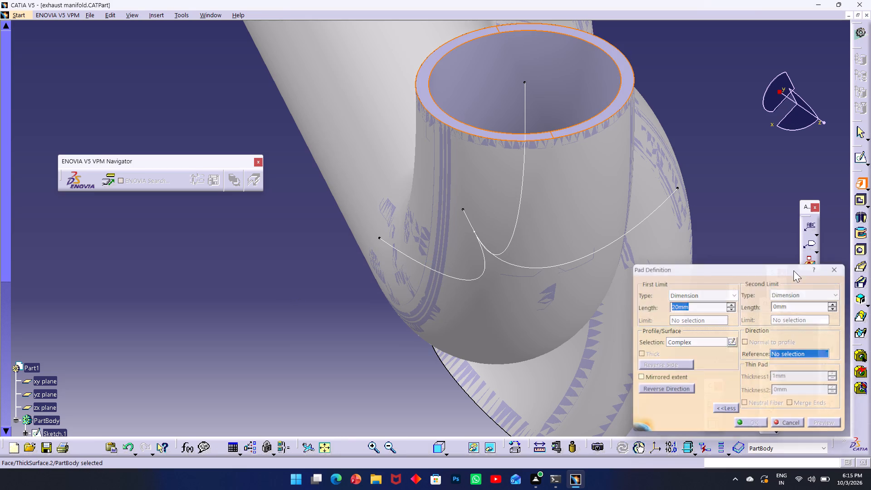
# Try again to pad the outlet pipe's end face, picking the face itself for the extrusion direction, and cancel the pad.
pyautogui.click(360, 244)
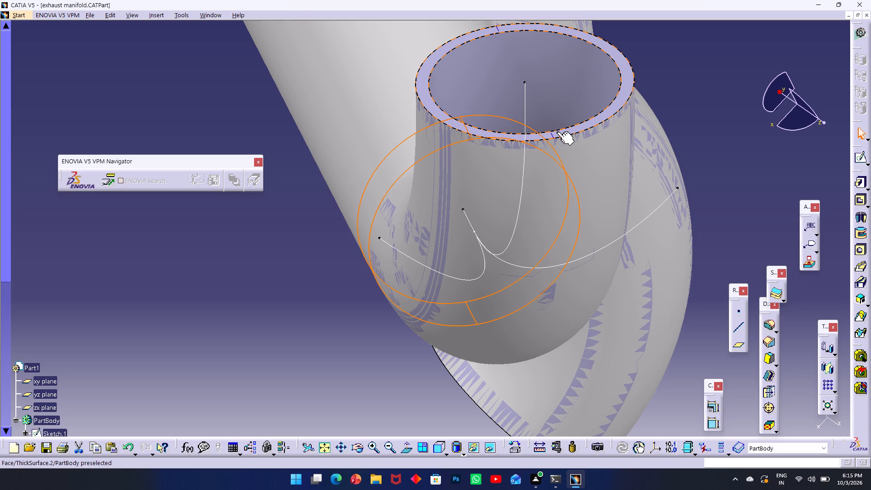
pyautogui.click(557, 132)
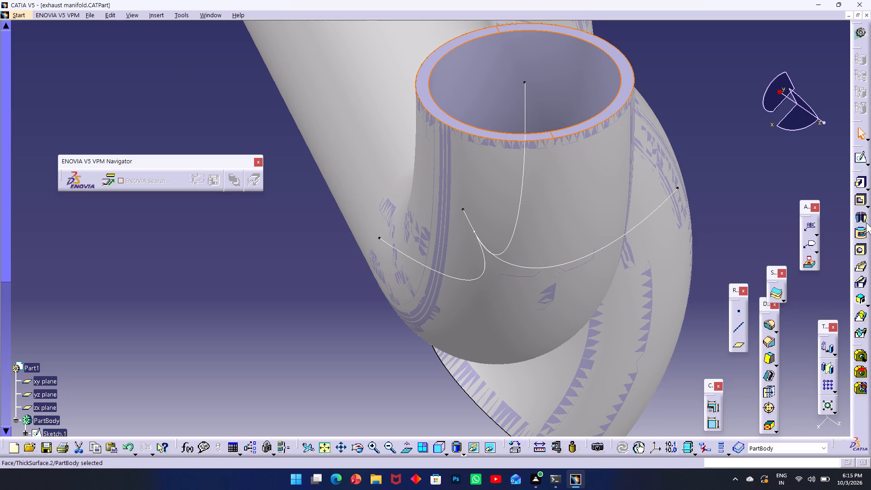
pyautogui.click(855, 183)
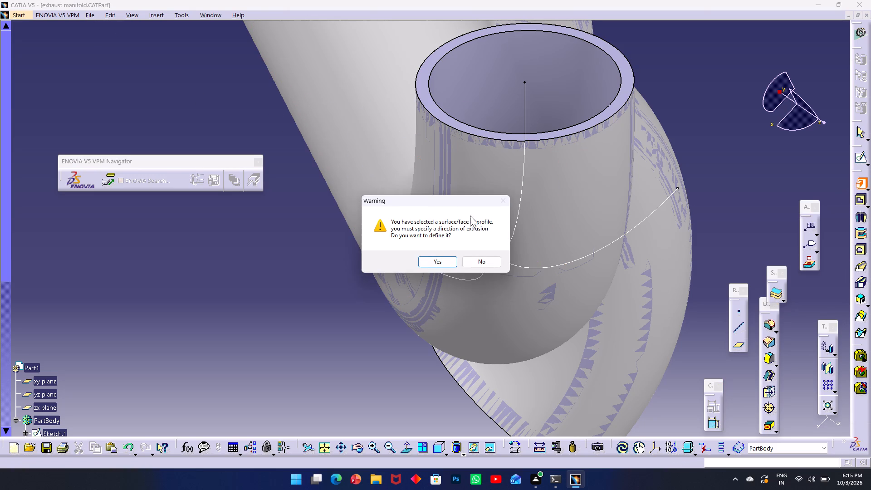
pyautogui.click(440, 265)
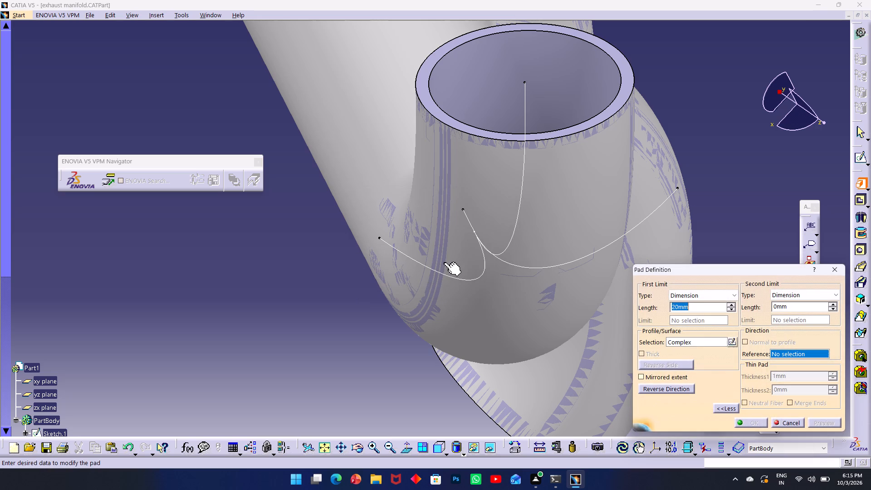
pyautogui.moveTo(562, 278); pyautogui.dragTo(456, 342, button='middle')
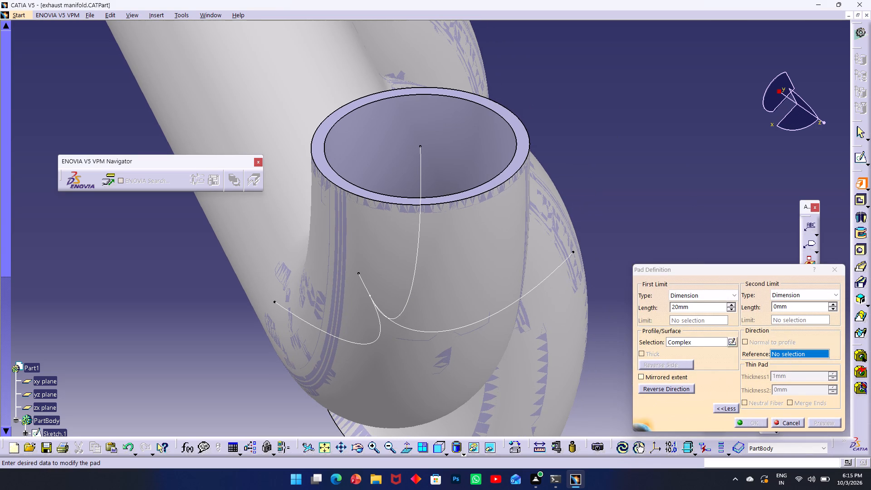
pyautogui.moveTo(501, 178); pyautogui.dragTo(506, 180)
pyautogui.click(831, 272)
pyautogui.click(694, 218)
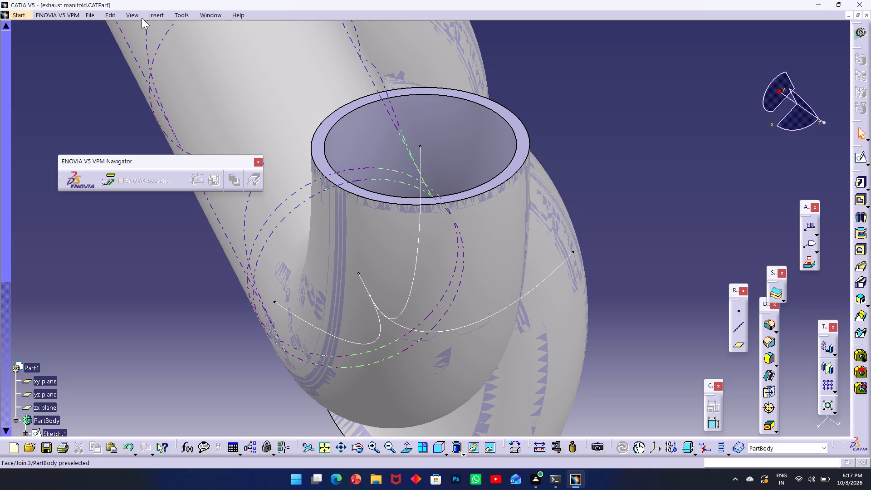
# Switch to the Generative Shape Design workbench.
pyautogui.click(22, 16)
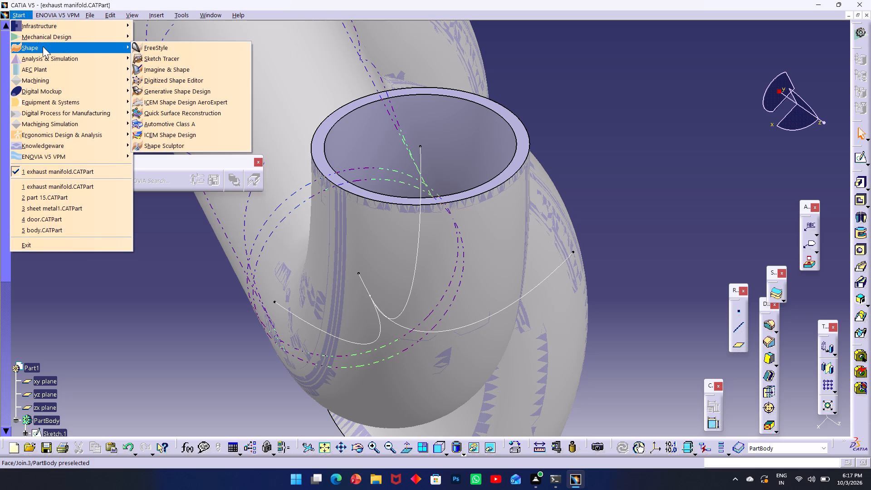
pyautogui.click(180, 94)
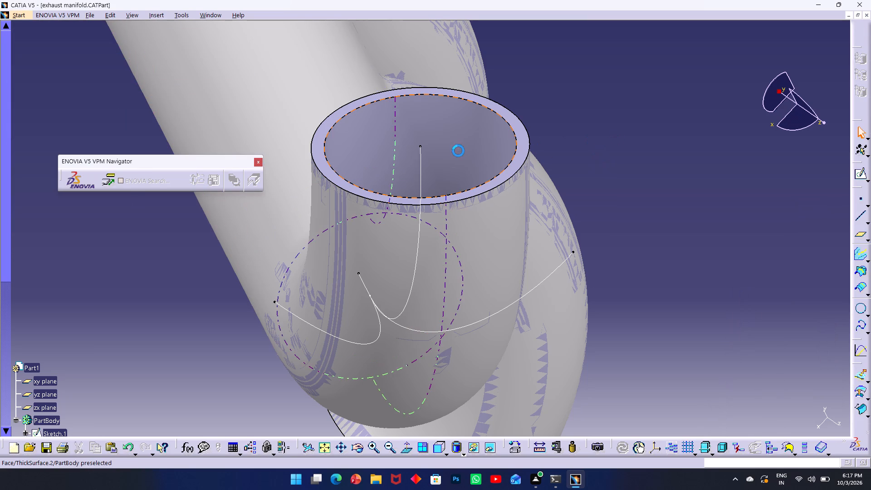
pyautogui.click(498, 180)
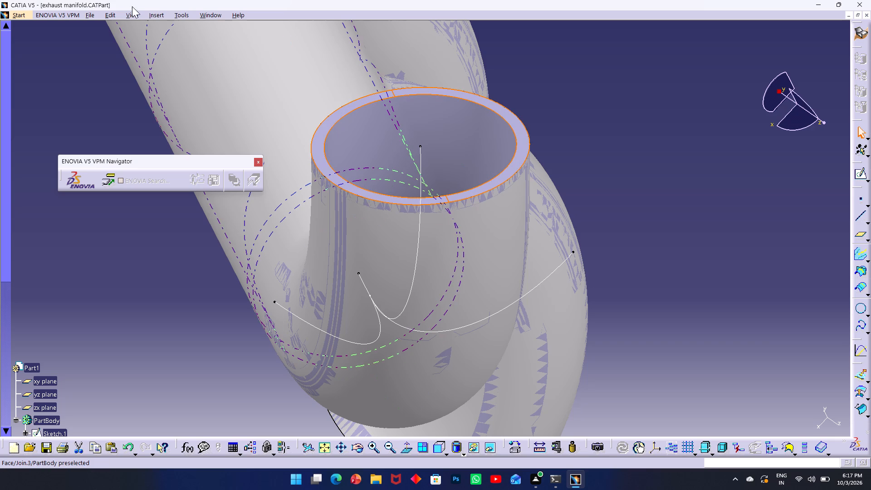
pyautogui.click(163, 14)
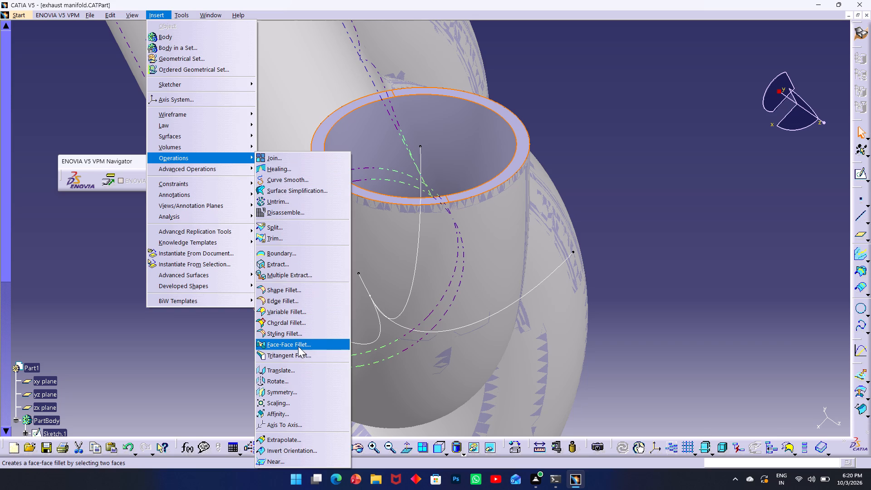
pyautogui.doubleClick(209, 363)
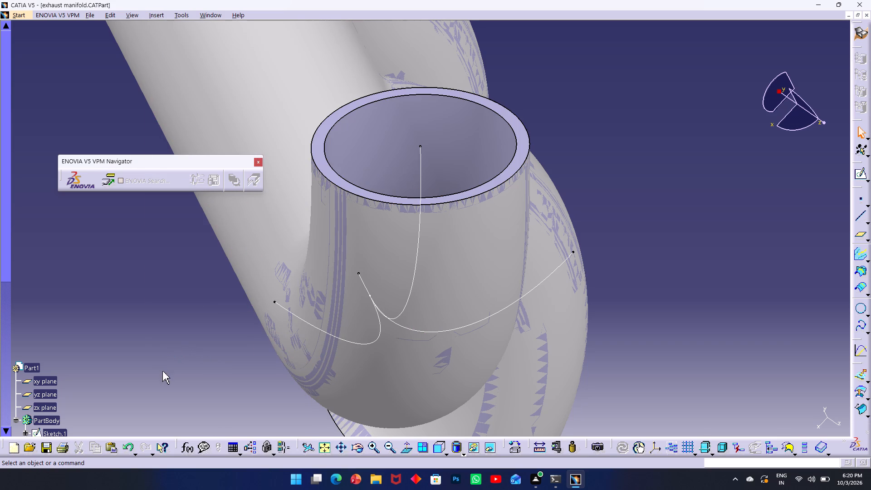
# Examine the manifold from the outlet end around to a full side view of all four inlet pipes.
pyautogui.keyDown('ctrl'); pyautogui.moveTo(649, 288); pyautogui.dragTo(524, 253, button='middle'); pyautogui.keyUp('ctrl')
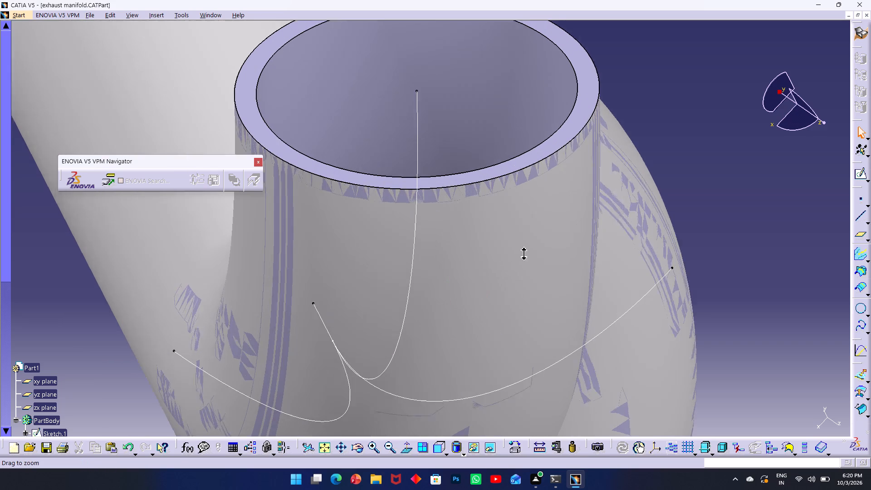
pyautogui.keyDown('ctrl'); pyautogui.moveTo(524, 253); pyautogui.dragTo(670, 327, button='middle'); pyautogui.keyUp('ctrl')
pyautogui.keyDown('ctrl'); pyautogui.moveTo(656, 303); pyautogui.dragTo(636, 318, button='middle'); pyautogui.keyUp('ctrl')
pyautogui.moveTo(638, 317); pyautogui.dragTo(636, 318, button='middle')
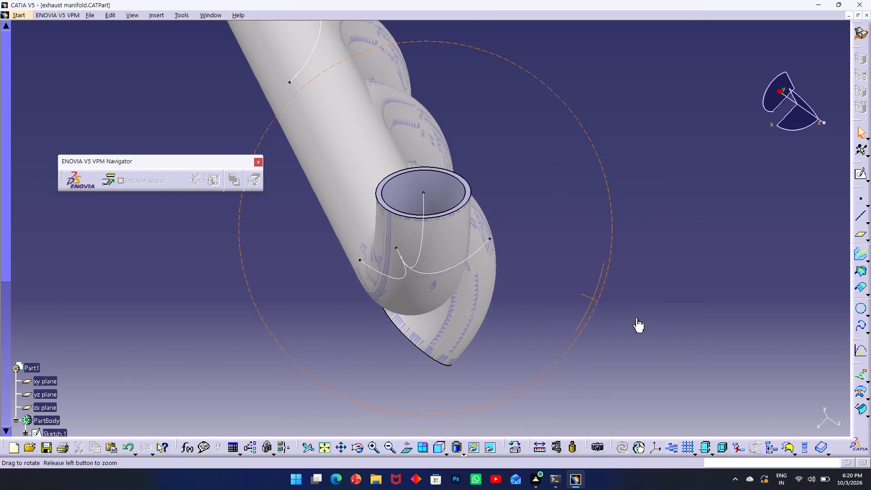
pyautogui.moveTo(636, 318); pyautogui.dragTo(382, 206, button='middle')
pyautogui.scroll(1, 461, 297)
pyautogui.keyDown('ctrl'); pyautogui.moveTo(460, 295); pyautogui.dragTo(455, 292, button='middle'); pyautogui.keyUp('ctrl')
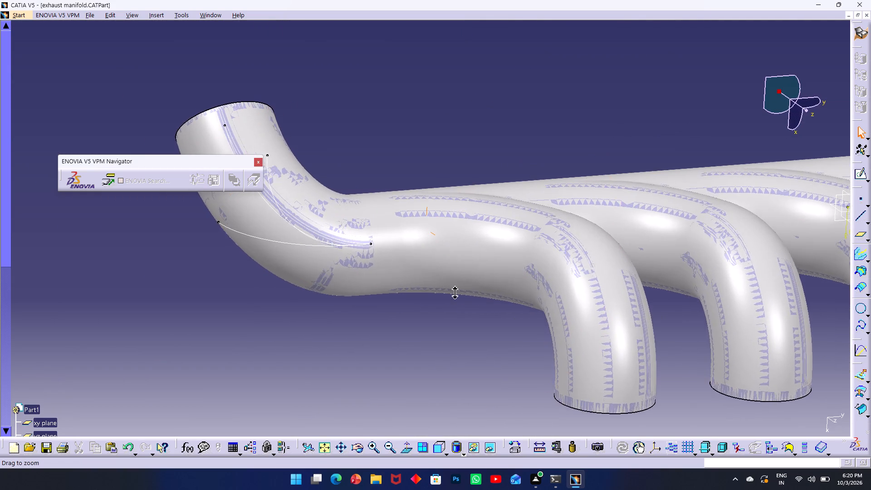
pyautogui.keyDown('ctrl'); pyautogui.moveTo(455, 292); pyautogui.dragTo(554, 327, button='middle'); pyautogui.keyUp('ctrl')
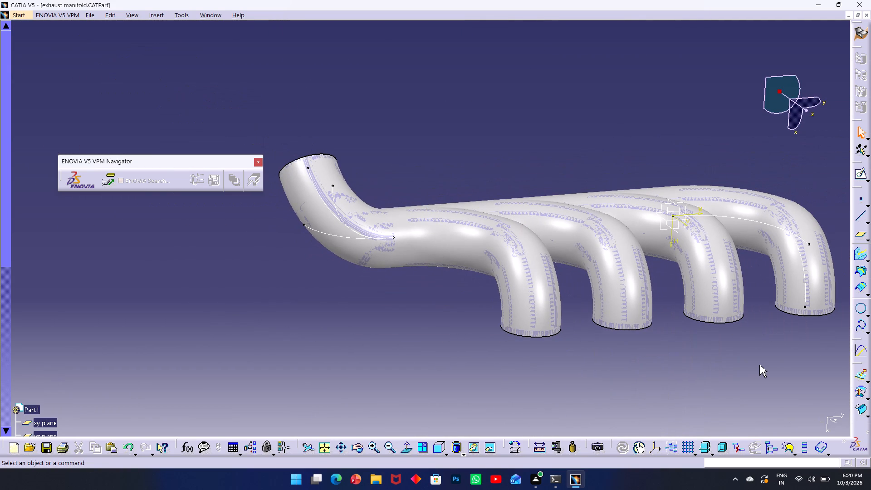
# Save the exhaust manifold part.
pyautogui.hotkey('ctrl', 's')
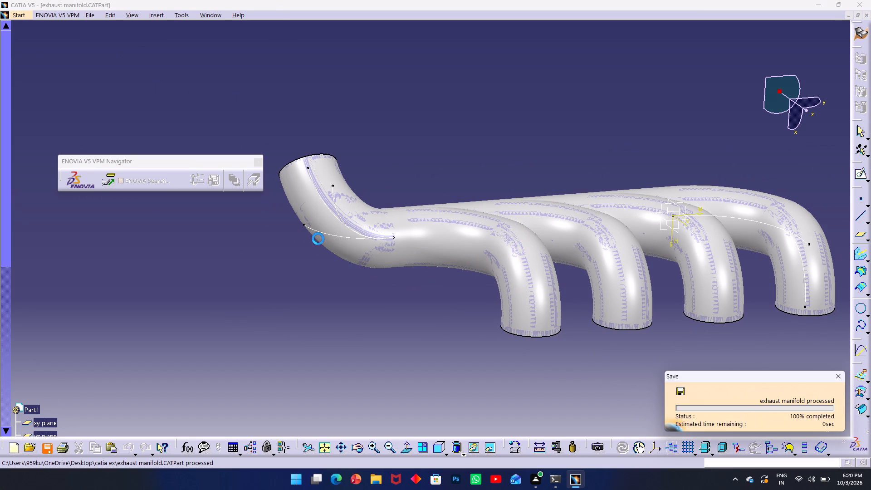
pyautogui.click(18, 15)
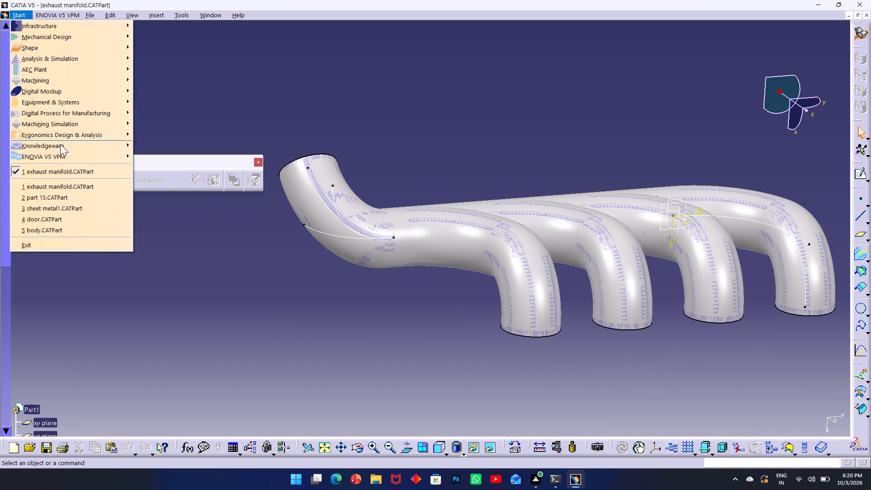
pyautogui.click(282, 98)
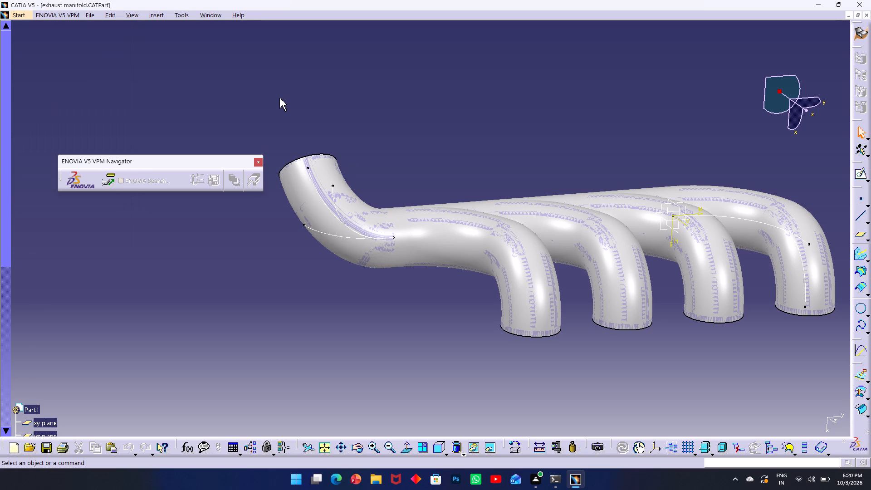
pyautogui.hotkey('ctrl', 's')
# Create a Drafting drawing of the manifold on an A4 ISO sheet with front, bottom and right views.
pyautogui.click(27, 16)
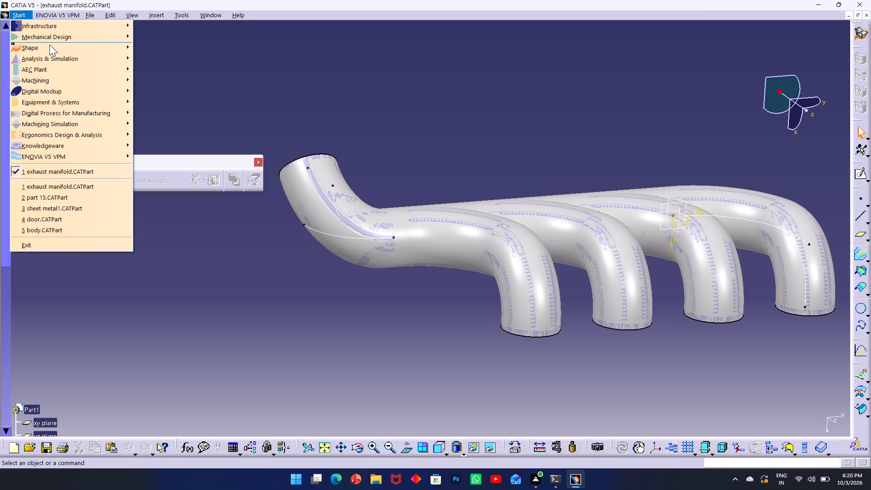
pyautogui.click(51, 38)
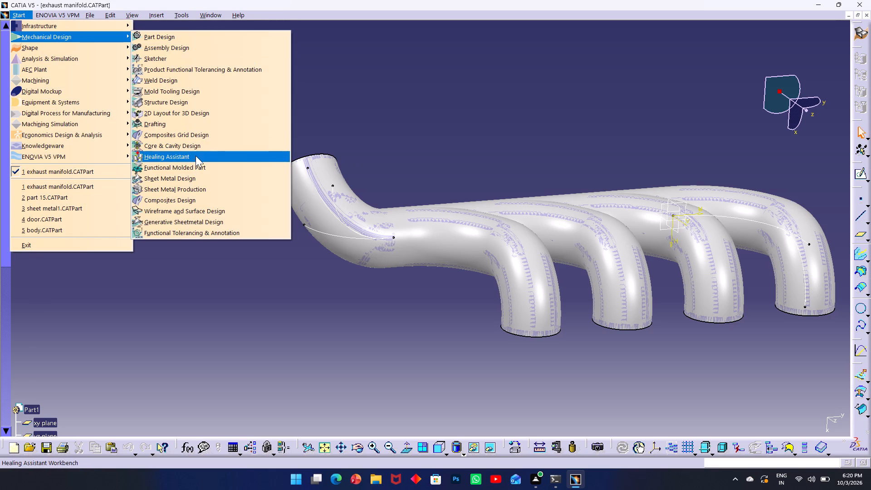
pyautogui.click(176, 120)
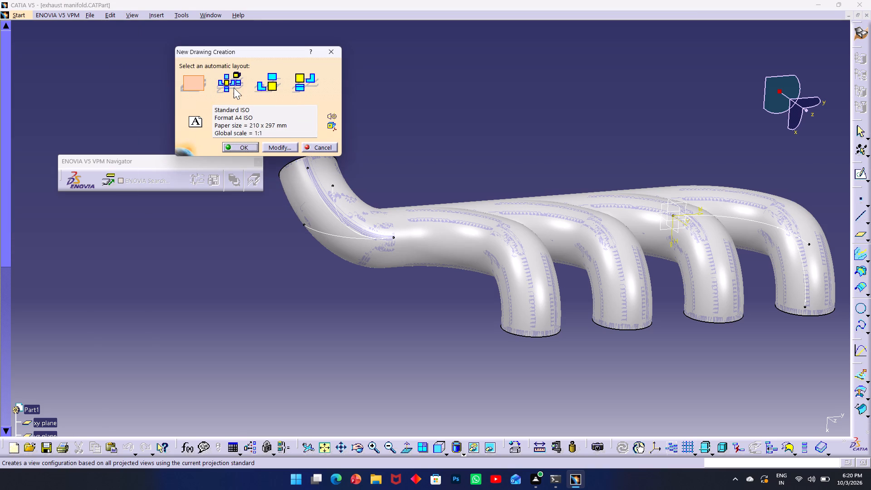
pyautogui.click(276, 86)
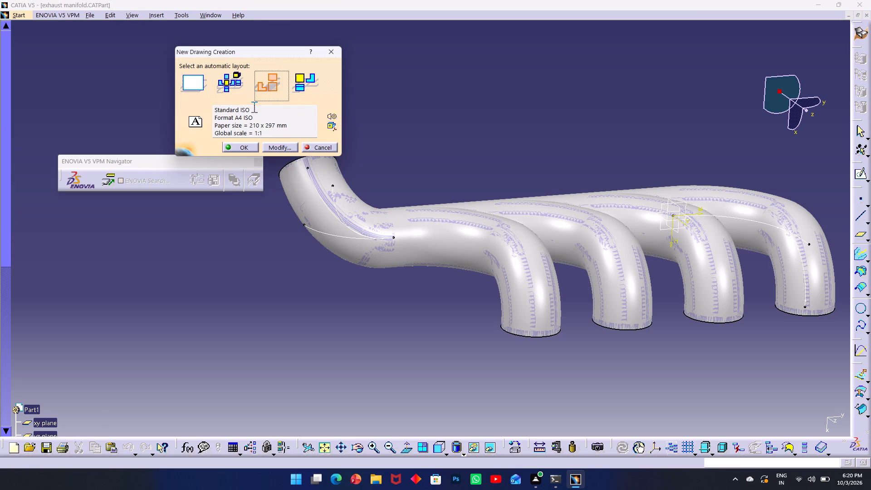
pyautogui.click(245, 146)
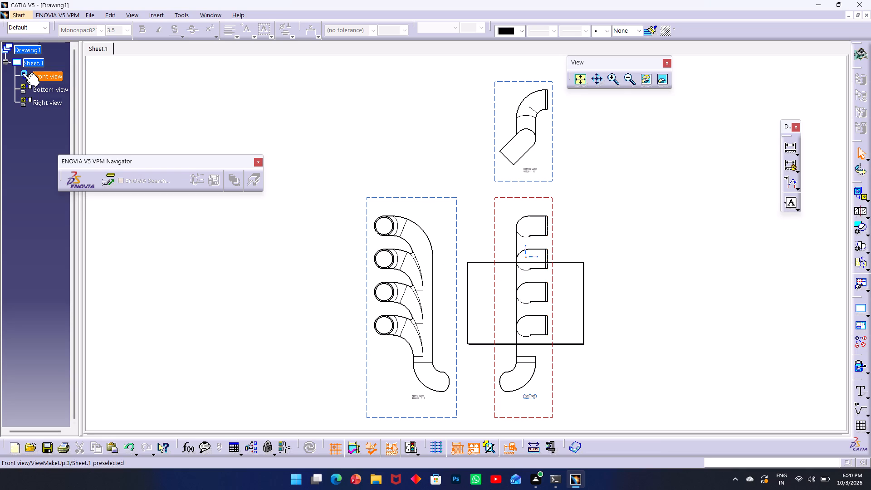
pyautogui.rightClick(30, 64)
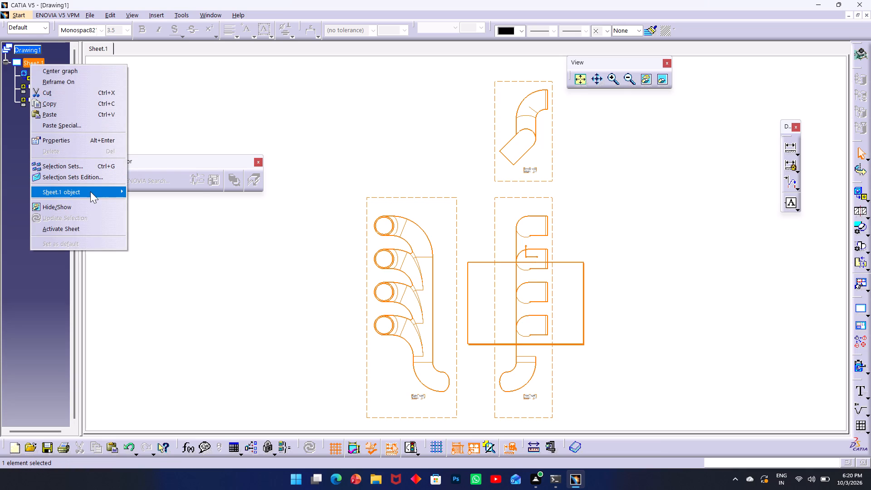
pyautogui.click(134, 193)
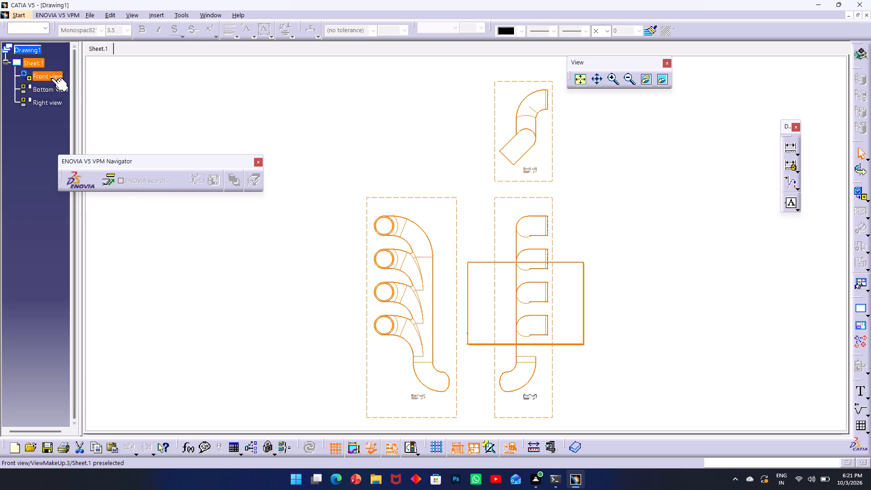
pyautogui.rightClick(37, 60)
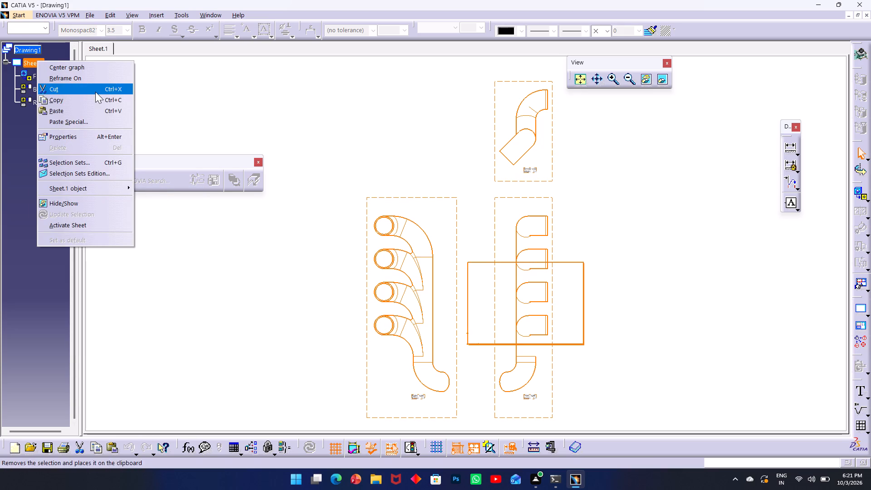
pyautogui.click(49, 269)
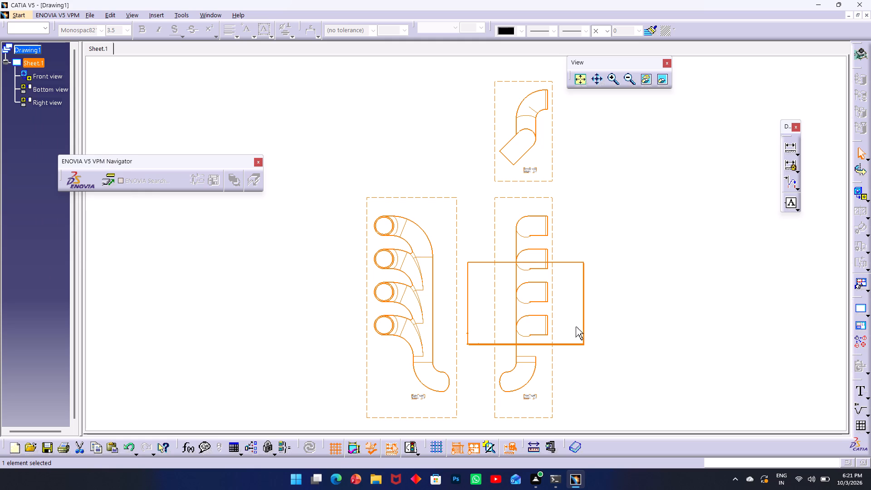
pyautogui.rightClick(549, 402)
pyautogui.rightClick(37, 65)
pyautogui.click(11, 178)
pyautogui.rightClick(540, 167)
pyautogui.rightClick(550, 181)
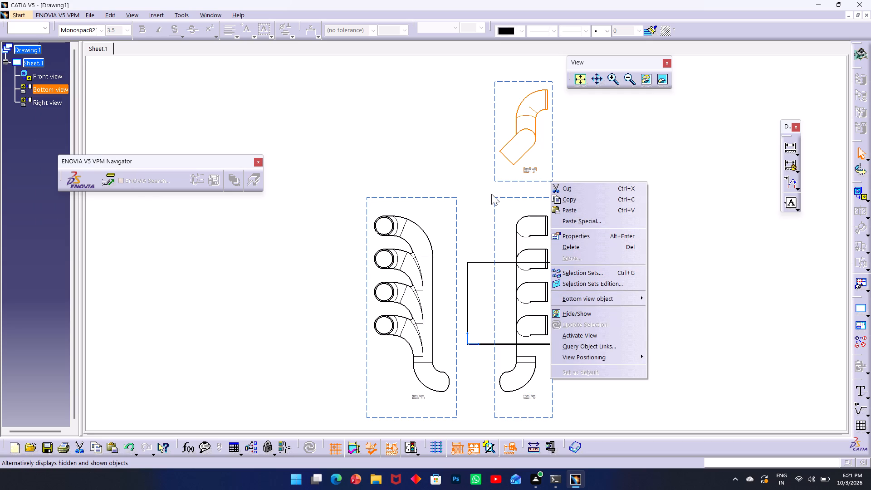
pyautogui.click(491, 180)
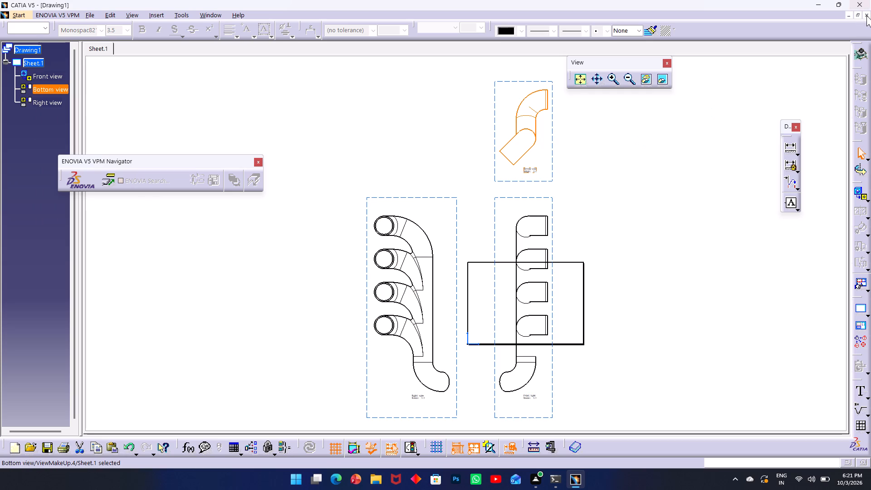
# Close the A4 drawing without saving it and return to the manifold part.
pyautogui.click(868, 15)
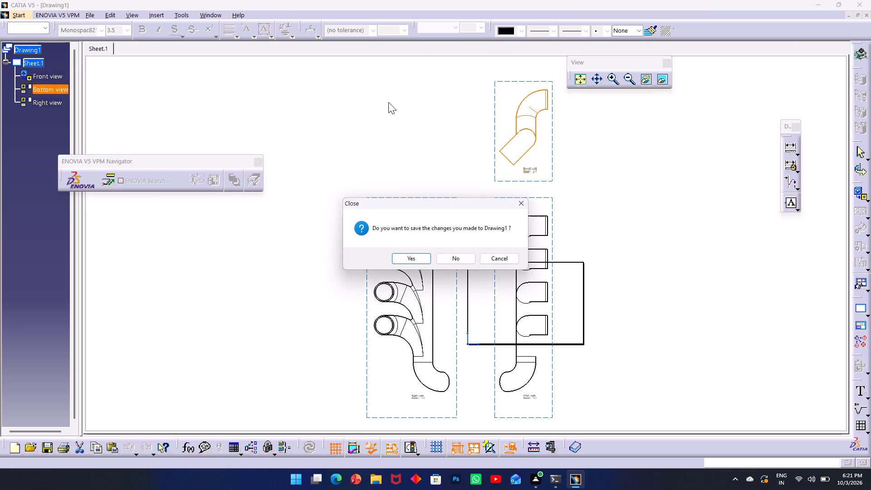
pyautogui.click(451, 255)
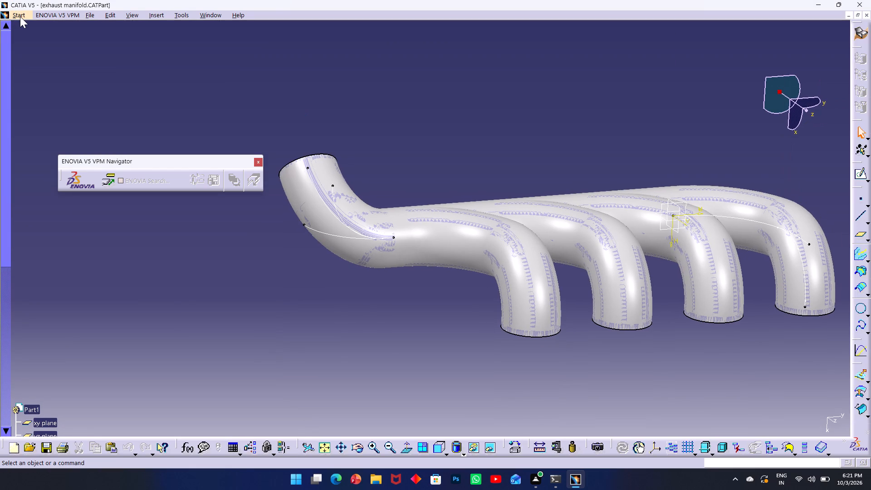
# Create a new Drafting drawing of the manifold on an A3 ISO landscape sheet with front, bottom and right views.
pyautogui.click(23, 18)
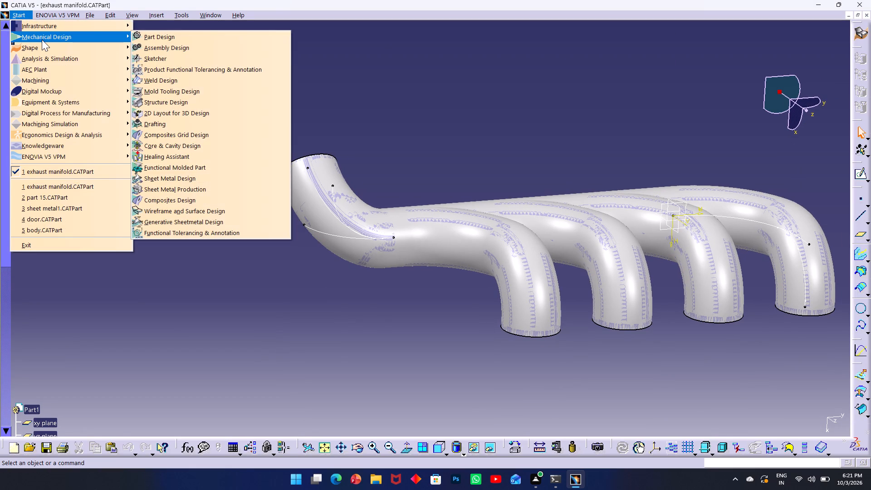
pyautogui.click(44, 39)
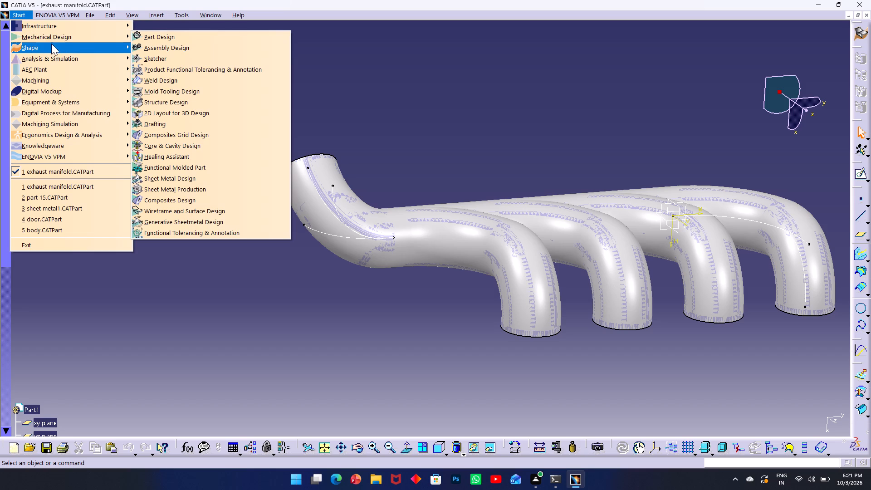
pyautogui.click(165, 122)
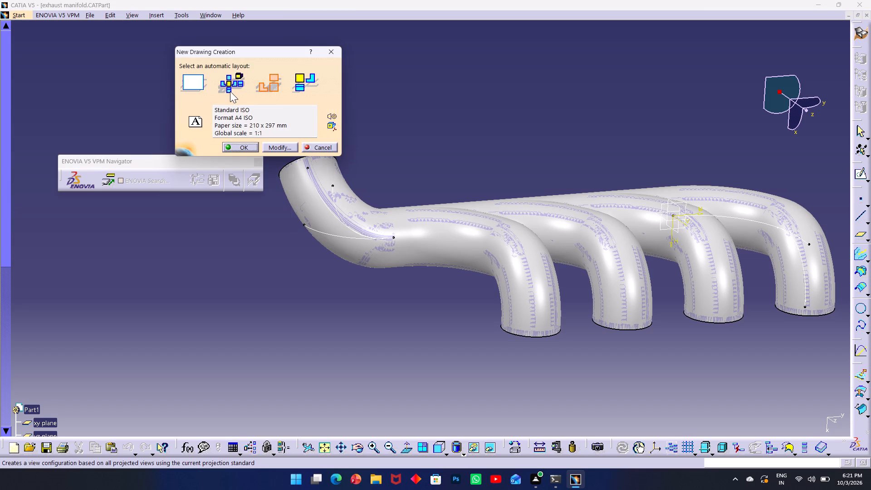
pyautogui.click(274, 146)
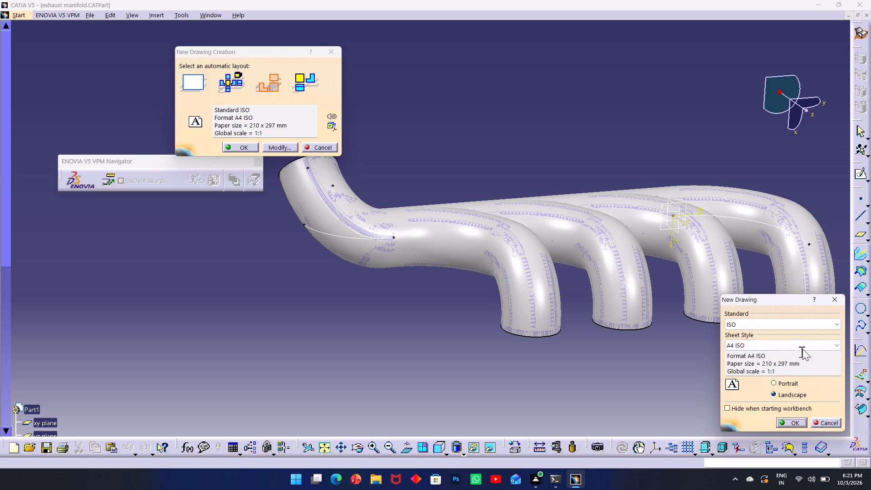
pyautogui.click(805, 347)
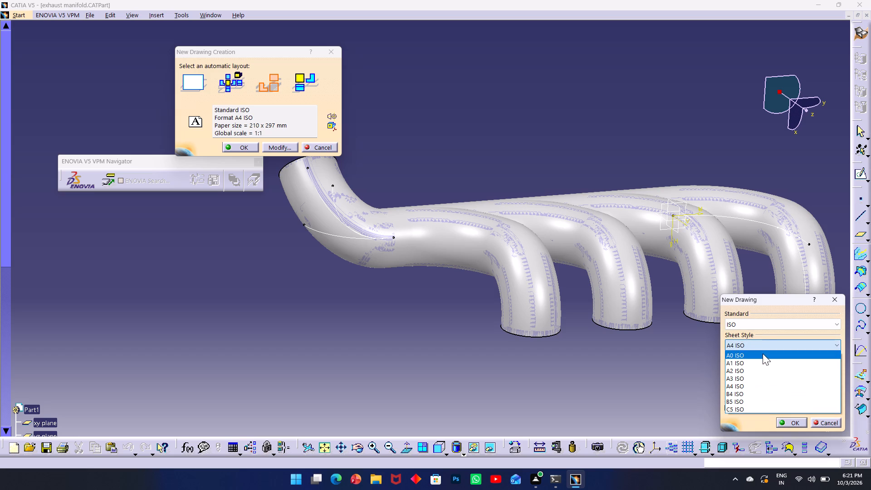
pyautogui.click(763, 353)
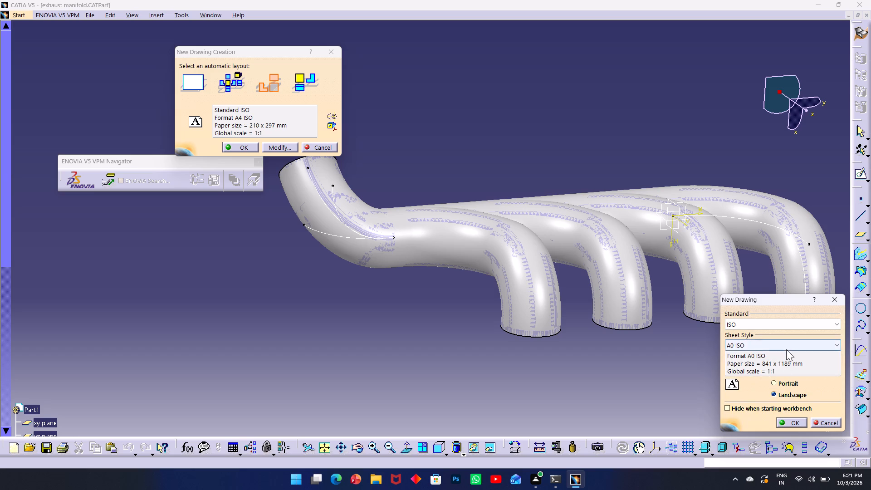
pyautogui.click(786, 349)
pyautogui.click(763, 378)
pyautogui.click(782, 421)
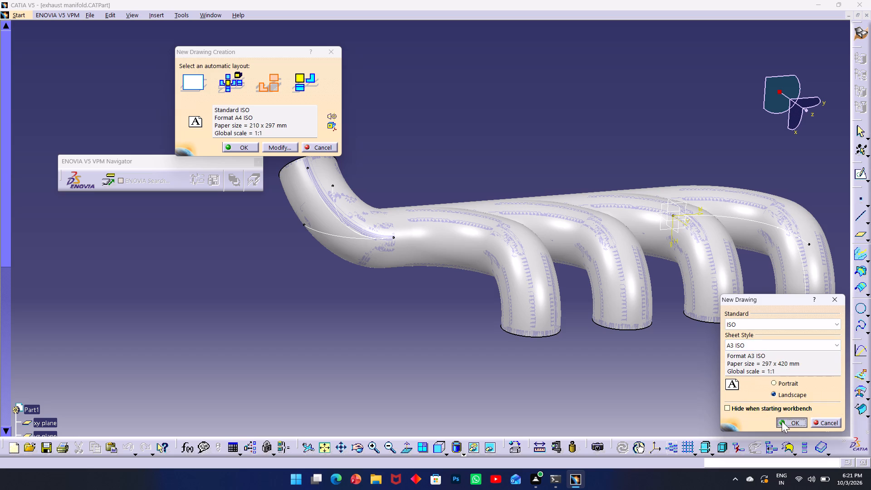
pyautogui.click(247, 148)
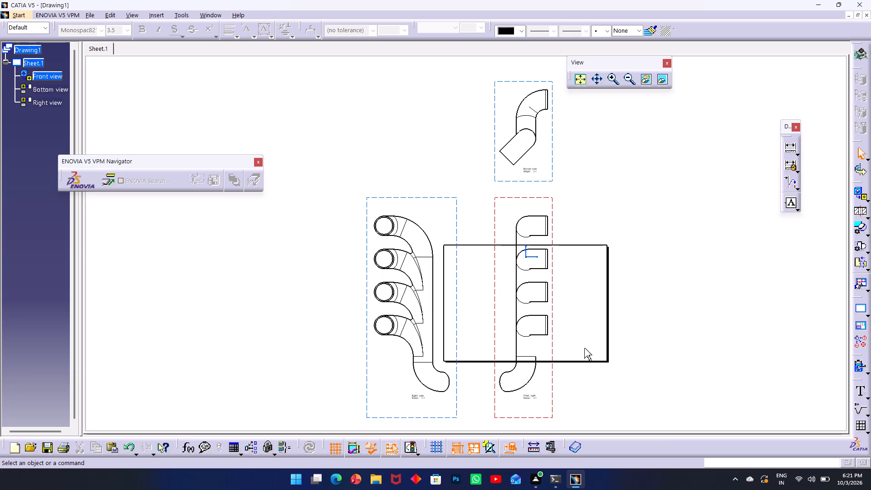
# Try to open the properties of the whole drawing.
pyautogui.click(577, 314)
pyautogui.rightClick(31, 64)
pyautogui.rightClick(20, 44)
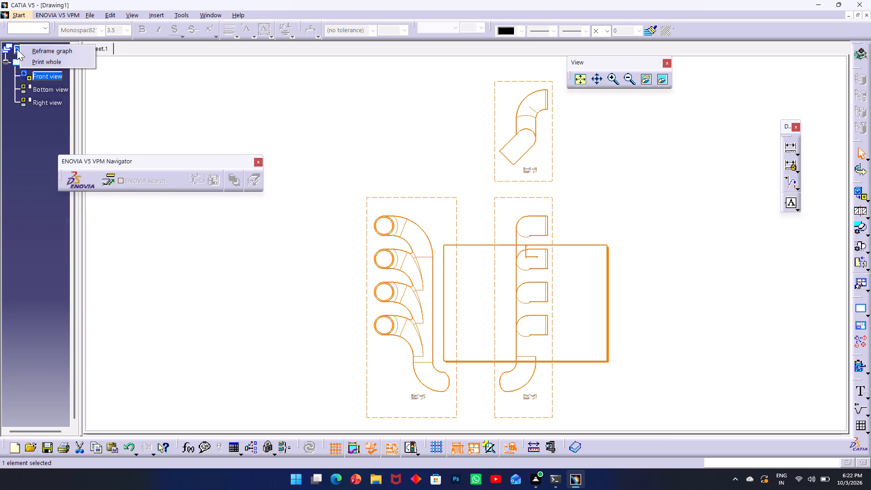
pyautogui.rightClick(16, 49)
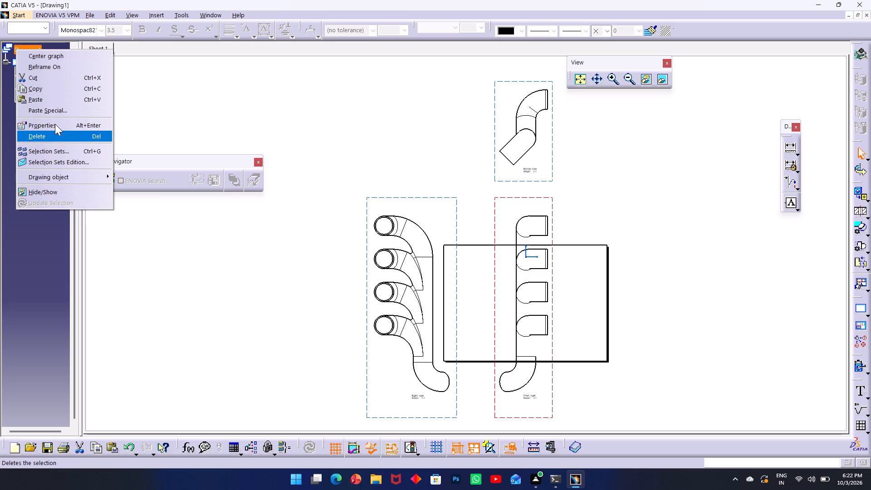
pyautogui.click(55, 124)
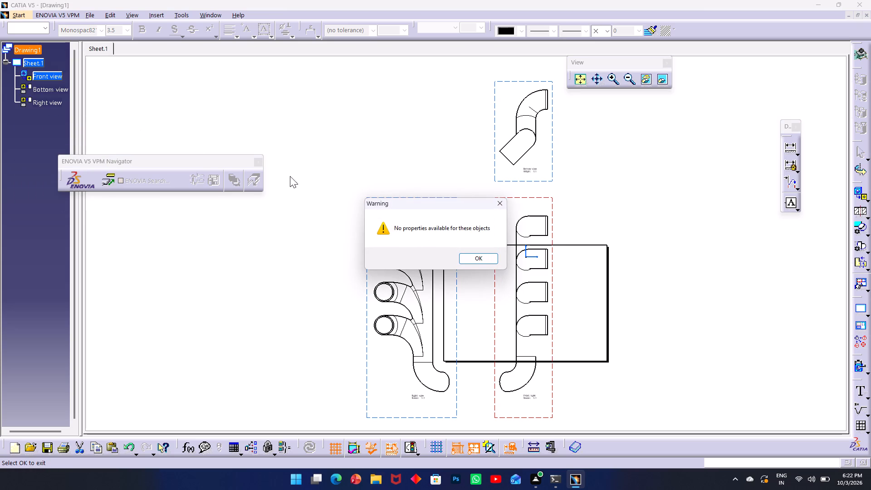
pyautogui.click(475, 264)
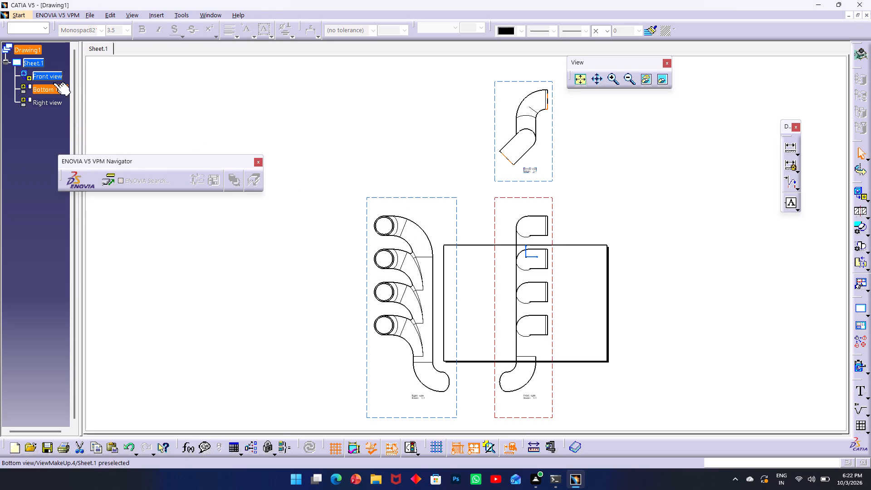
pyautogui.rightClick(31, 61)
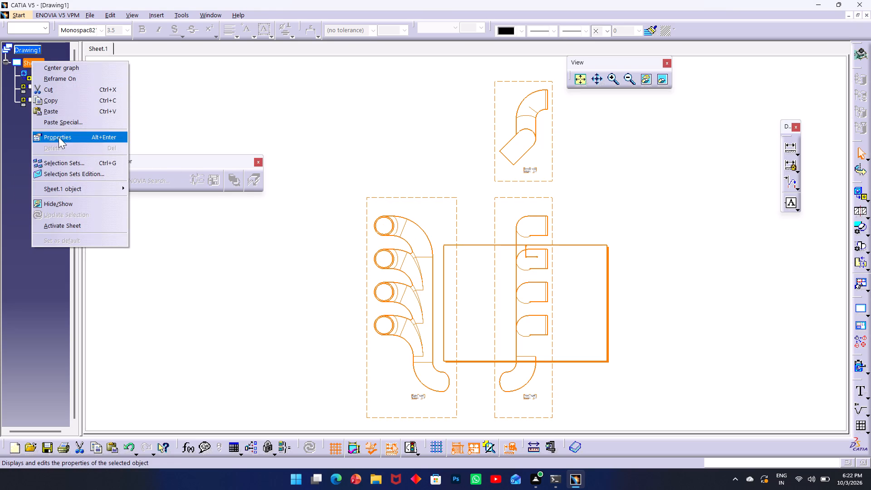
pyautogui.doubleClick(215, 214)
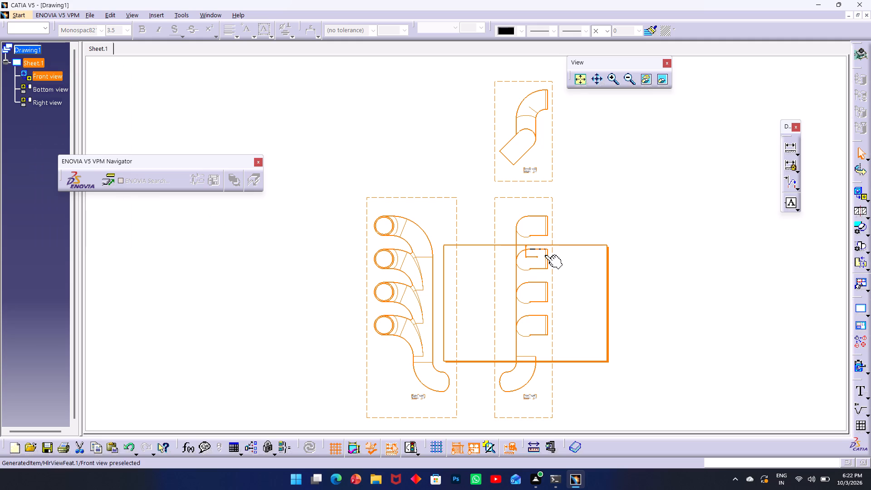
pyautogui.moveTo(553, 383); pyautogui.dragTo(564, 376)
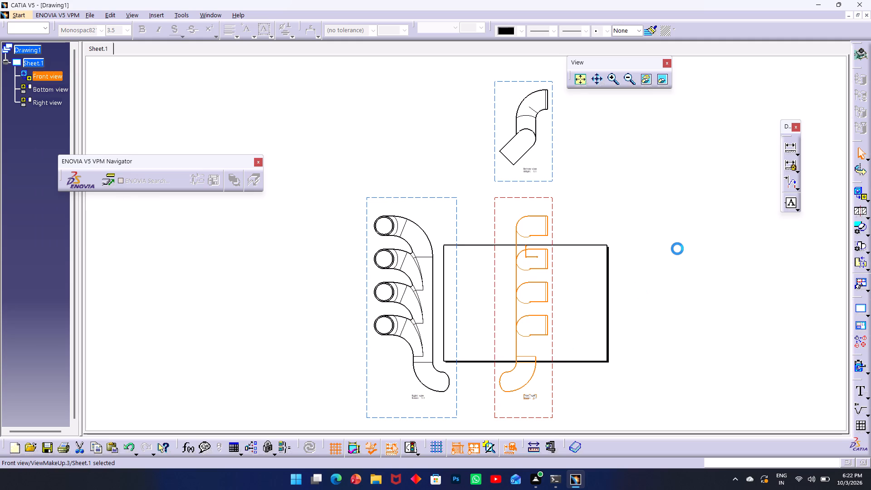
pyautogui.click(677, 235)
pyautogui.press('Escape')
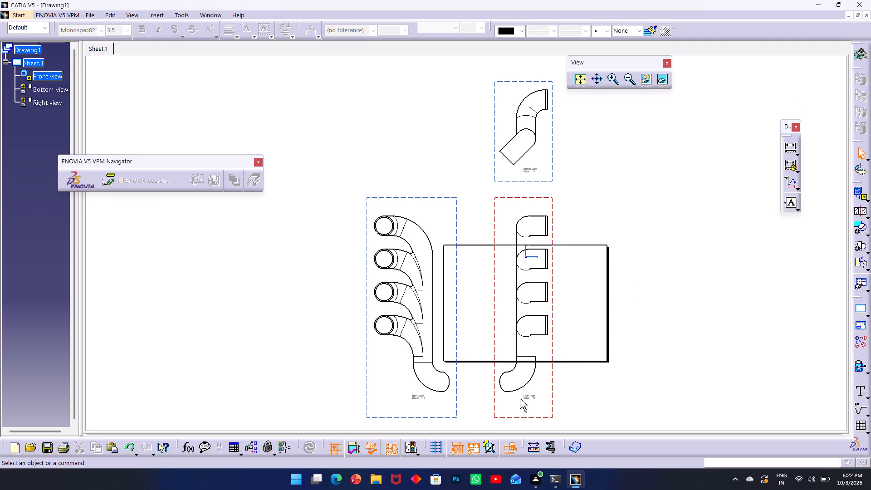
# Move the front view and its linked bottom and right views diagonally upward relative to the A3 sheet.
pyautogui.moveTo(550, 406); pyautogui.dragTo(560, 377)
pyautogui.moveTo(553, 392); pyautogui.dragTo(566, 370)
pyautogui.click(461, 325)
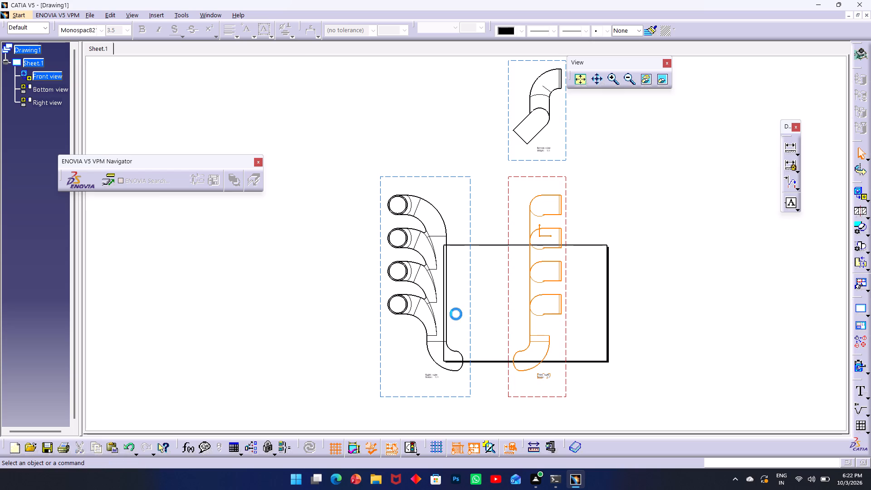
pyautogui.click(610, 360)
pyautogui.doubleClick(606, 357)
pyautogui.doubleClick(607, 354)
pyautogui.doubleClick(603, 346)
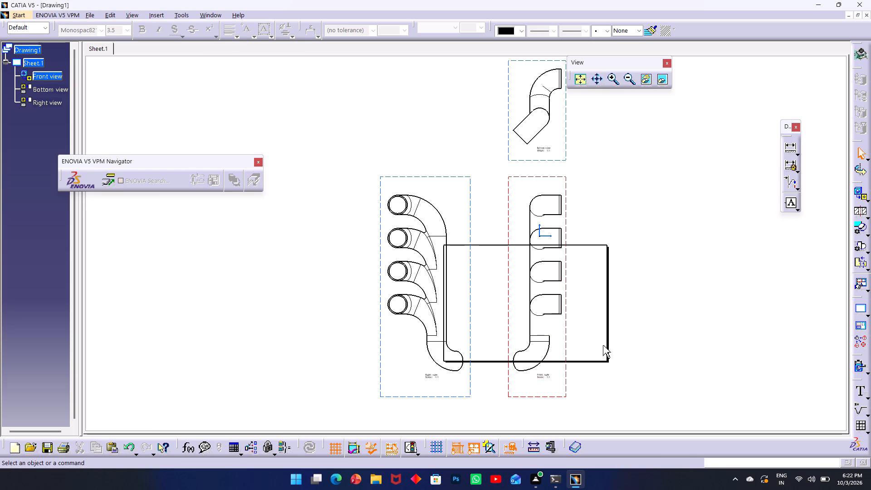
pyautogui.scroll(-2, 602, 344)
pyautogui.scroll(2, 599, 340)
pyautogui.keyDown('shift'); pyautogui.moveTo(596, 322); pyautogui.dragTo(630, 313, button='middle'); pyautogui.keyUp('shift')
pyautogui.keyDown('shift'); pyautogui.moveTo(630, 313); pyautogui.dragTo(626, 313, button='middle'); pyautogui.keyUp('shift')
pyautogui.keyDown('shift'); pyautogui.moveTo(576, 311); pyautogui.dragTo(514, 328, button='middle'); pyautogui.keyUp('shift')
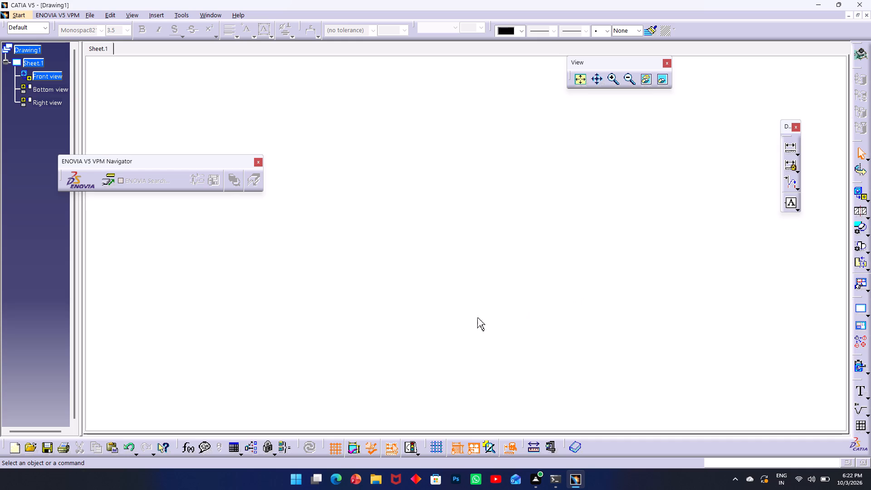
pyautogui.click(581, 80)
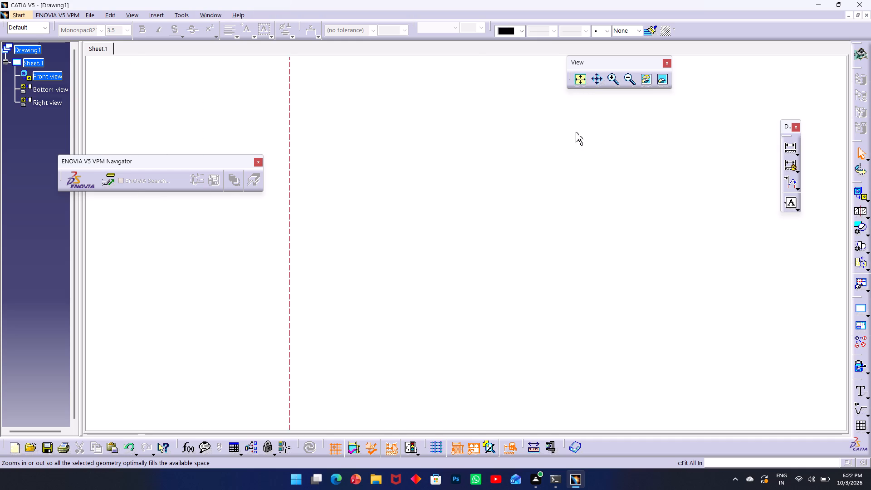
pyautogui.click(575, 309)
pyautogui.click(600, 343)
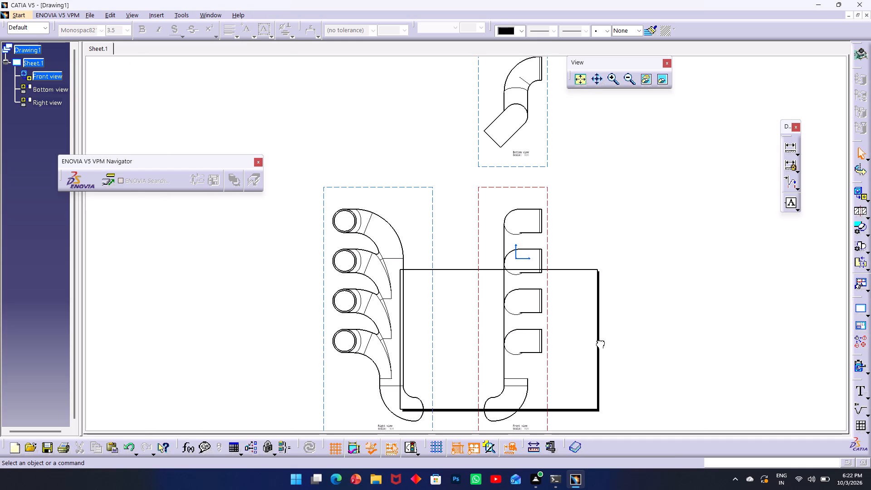
# Open the properties of Sheet.1 and examine its format, orientation and projection method options, including the additional property pages.
pyautogui.click(42, 69)
pyautogui.click(38, 62)
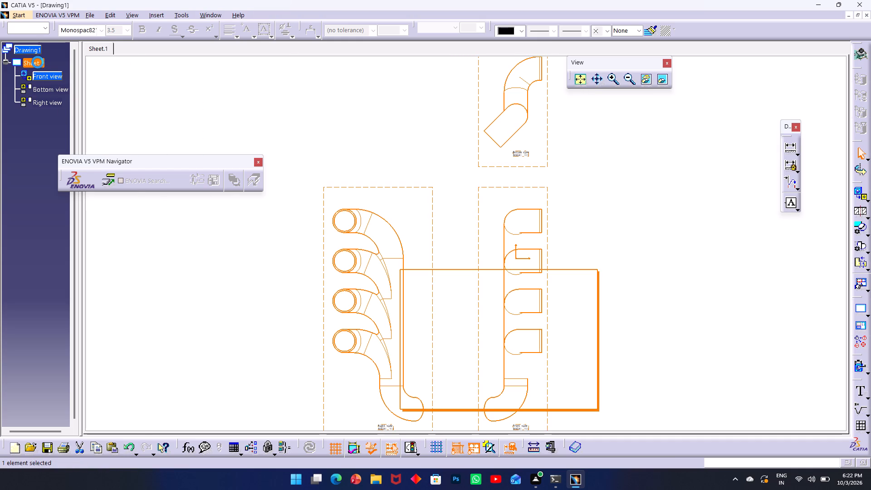
pyautogui.rightClick(38, 62)
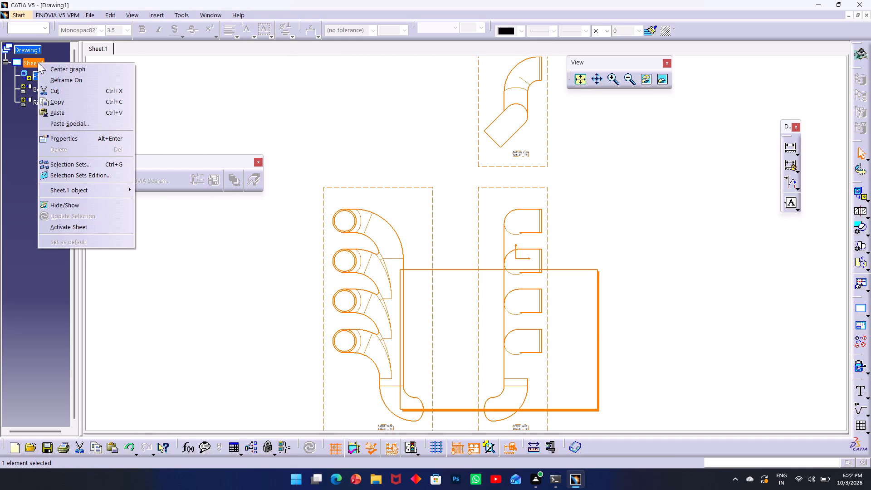
pyautogui.click(71, 139)
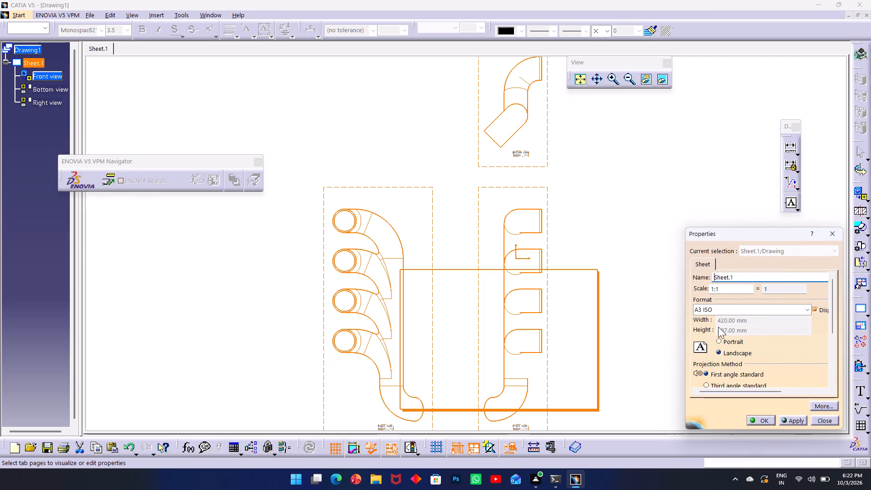
pyautogui.click(810, 312)
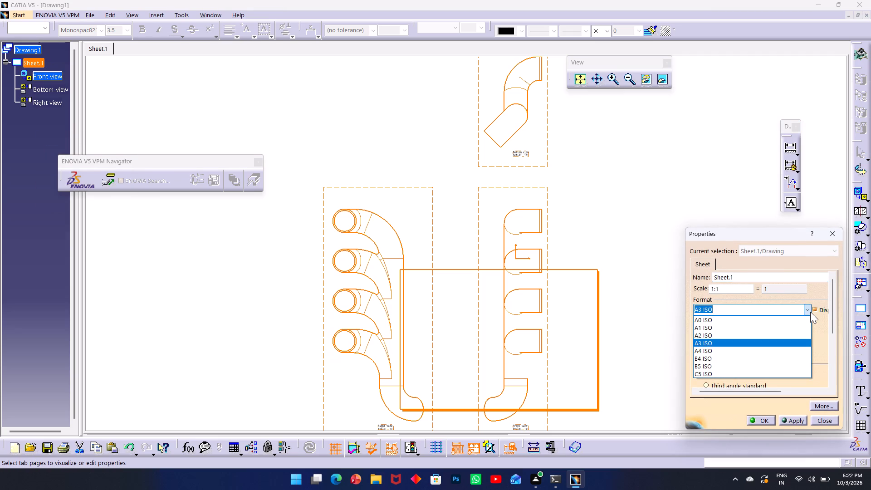
pyautogui.click(810, 312)
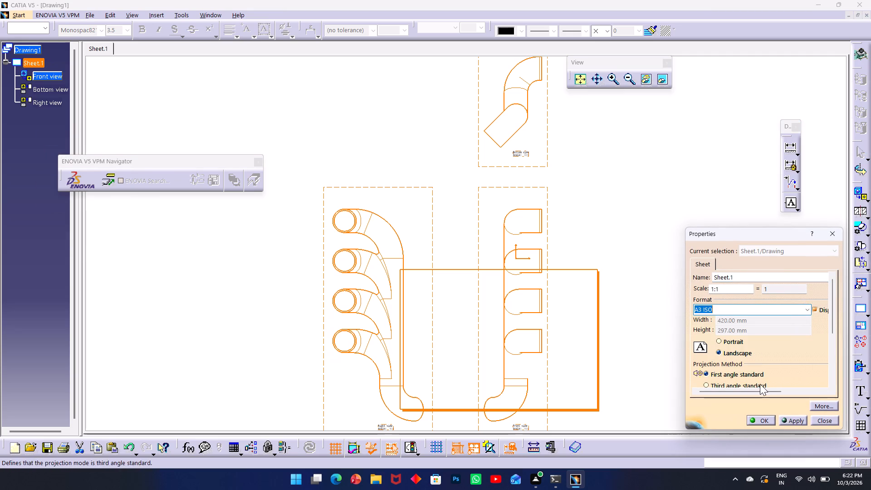
pyautogui.scroll(-5, 753, 372)
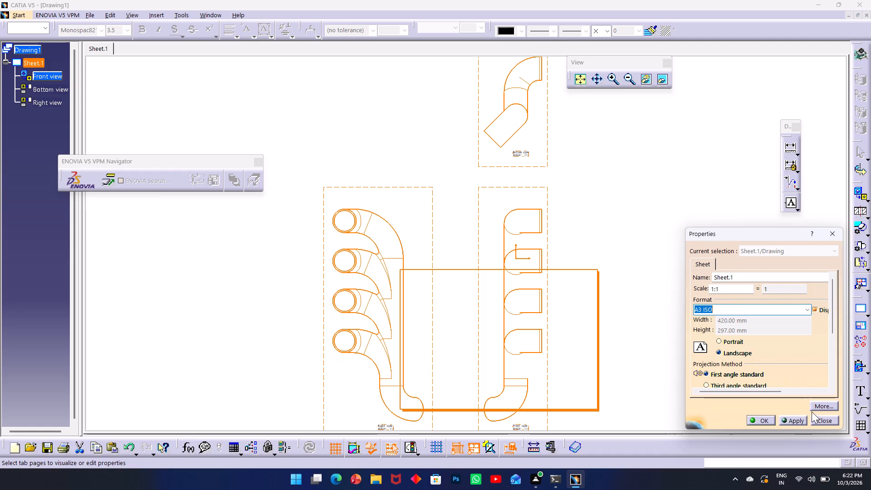
pyautogui.click(825, 407)
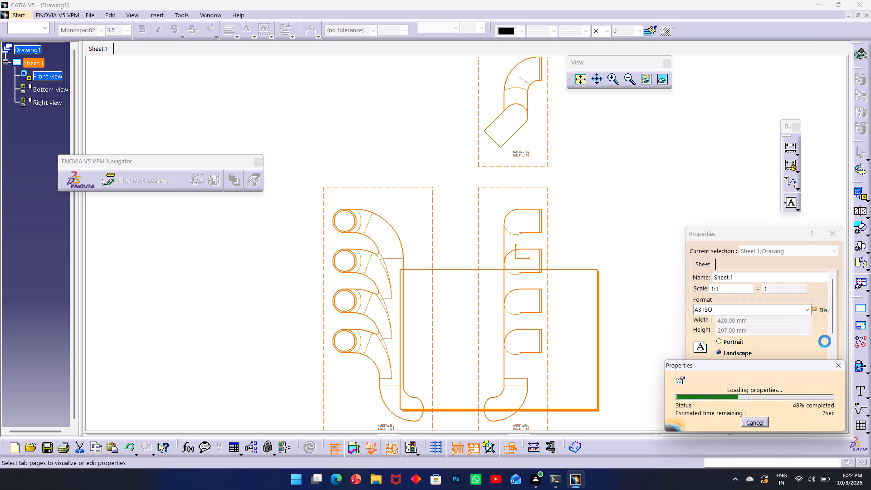
pyautogui.click(842, 366)
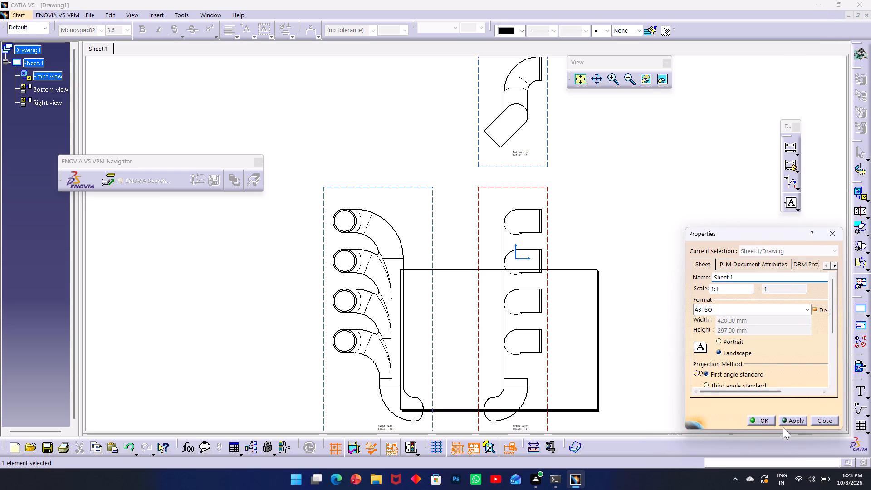
pyautogui.click(768, 424)
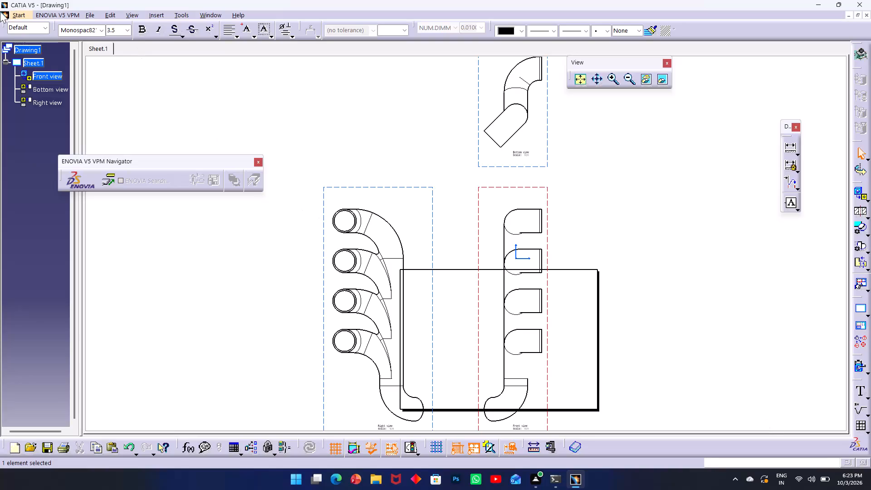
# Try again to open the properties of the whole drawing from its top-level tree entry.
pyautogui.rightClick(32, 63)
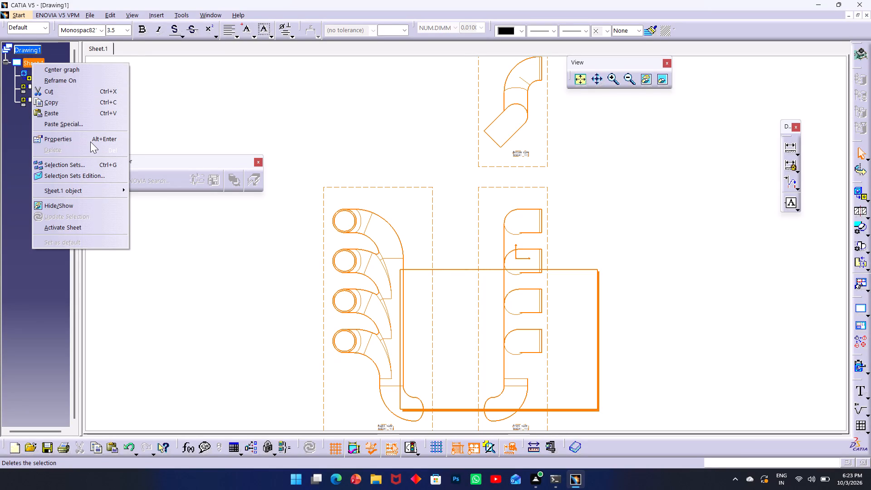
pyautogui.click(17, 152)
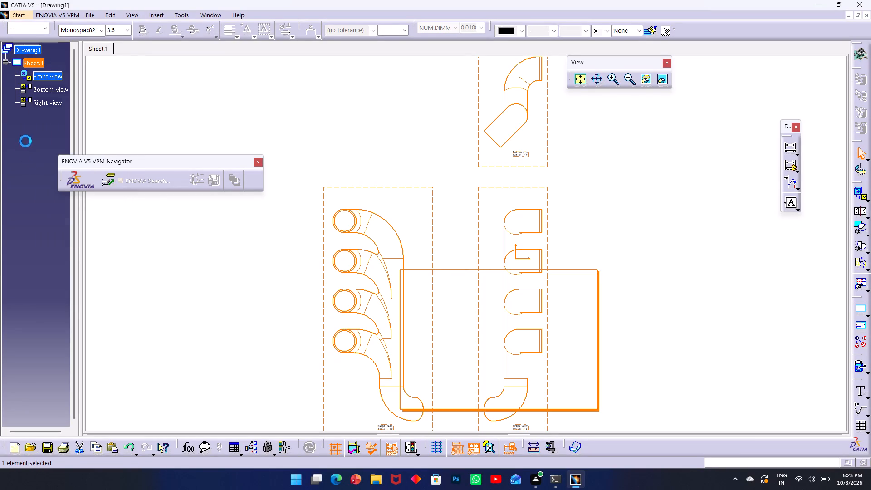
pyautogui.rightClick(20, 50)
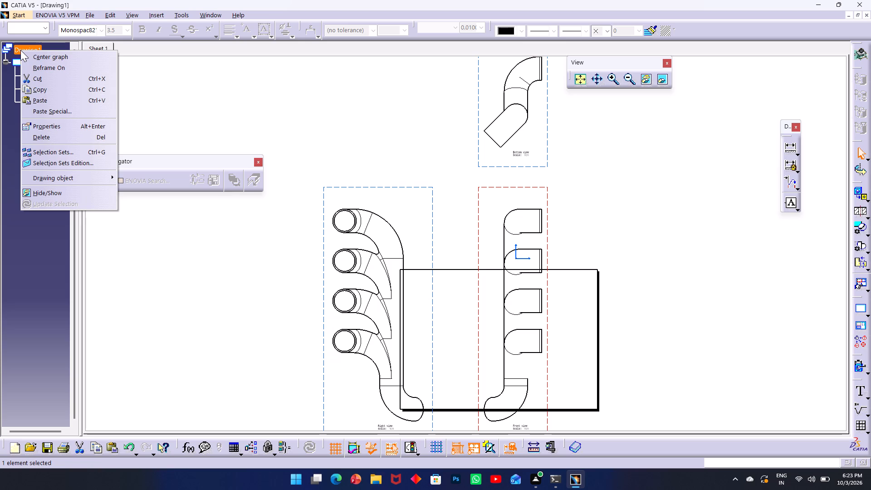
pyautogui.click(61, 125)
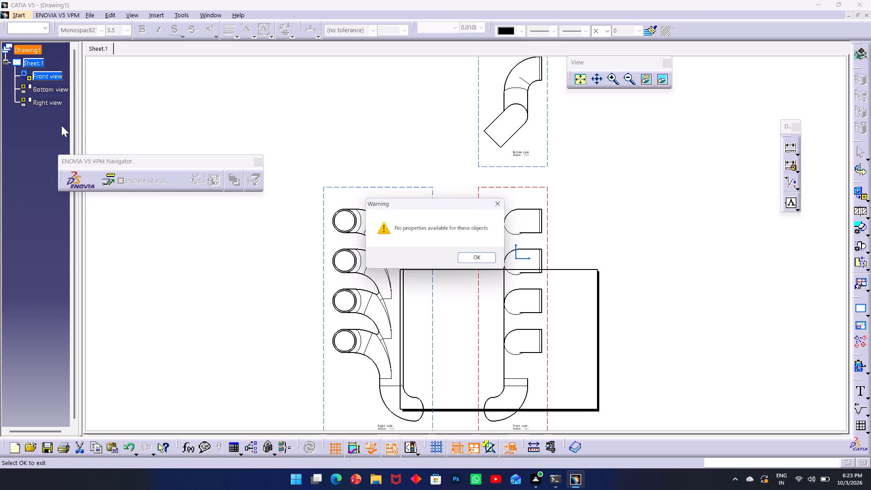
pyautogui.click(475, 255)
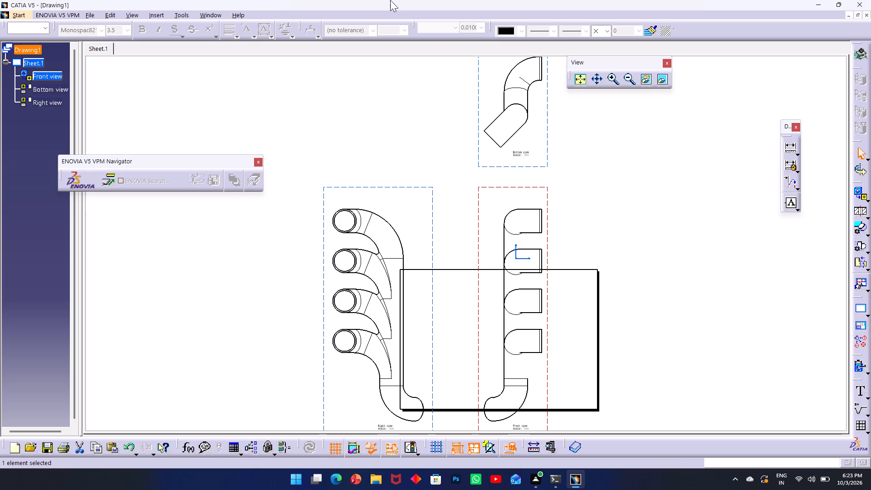
# Close the A3 drawing with the automatic views without saving it and return to the manifold part.
pyautogui.click(865, 15)
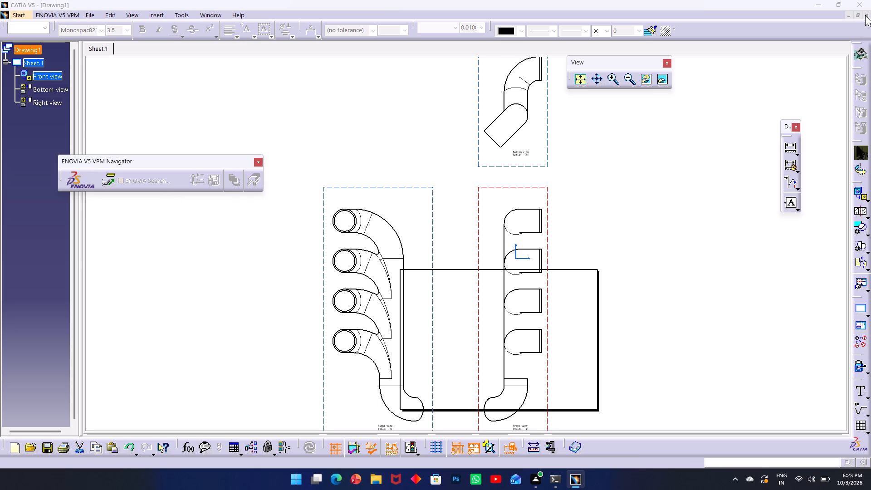
pyautogui.click(458, 257)
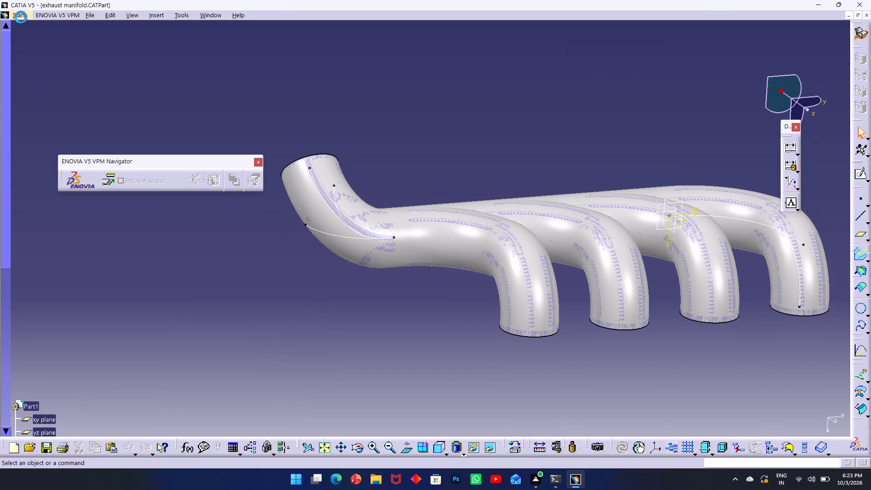
# Create a new Drafting drawing from the part with an empty A3 ISO sheet at 1:1 scale.
pyautogui.click(20, 16)
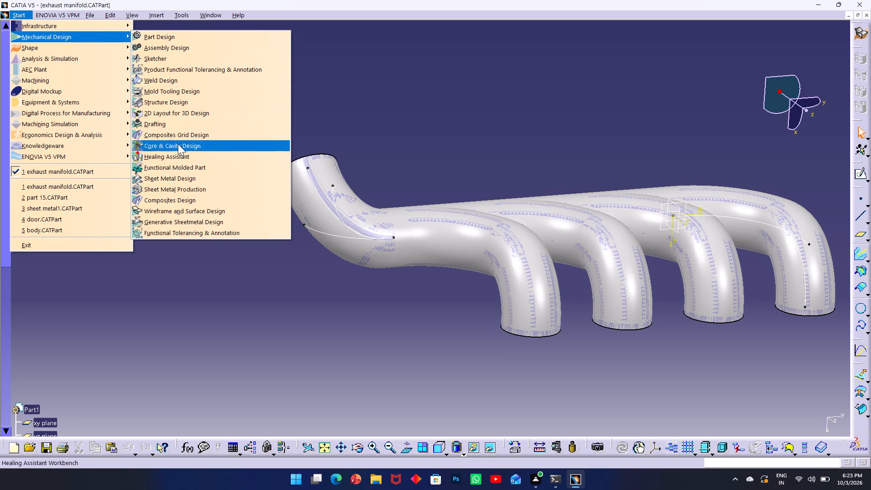
pyautogui.click(173, 126)
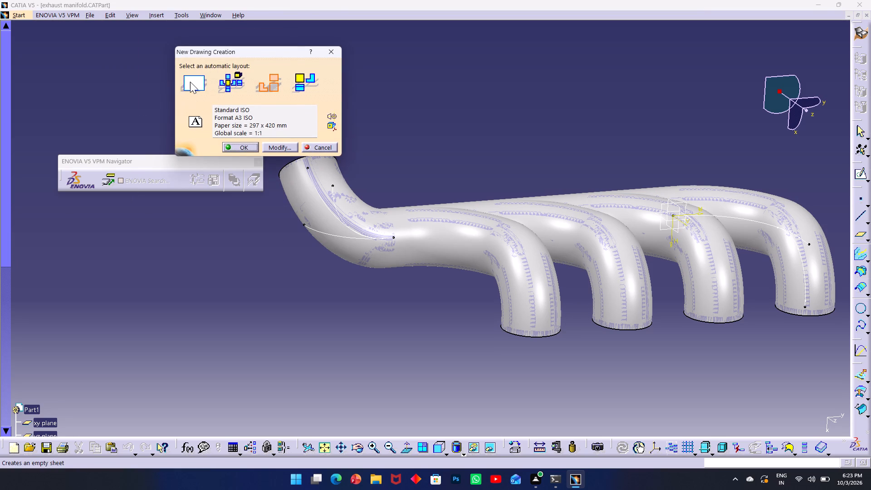
pyautogui.click(190, 82)
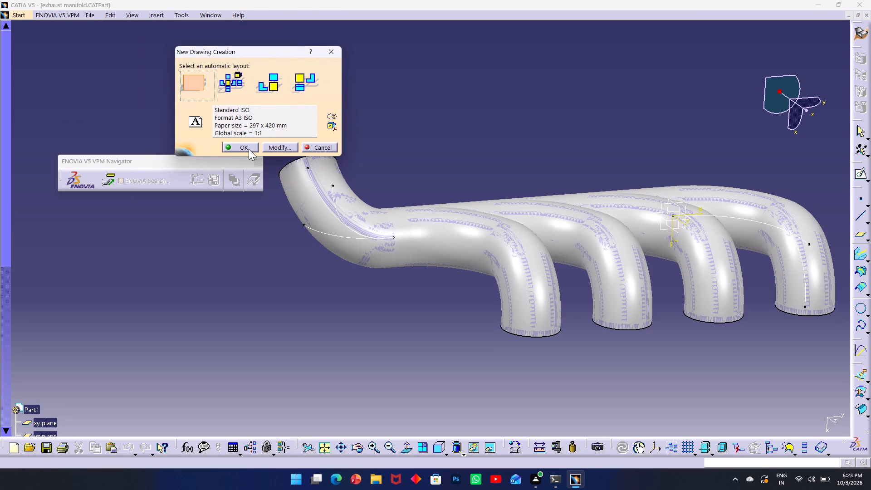
pyautogui.click(249, 149)
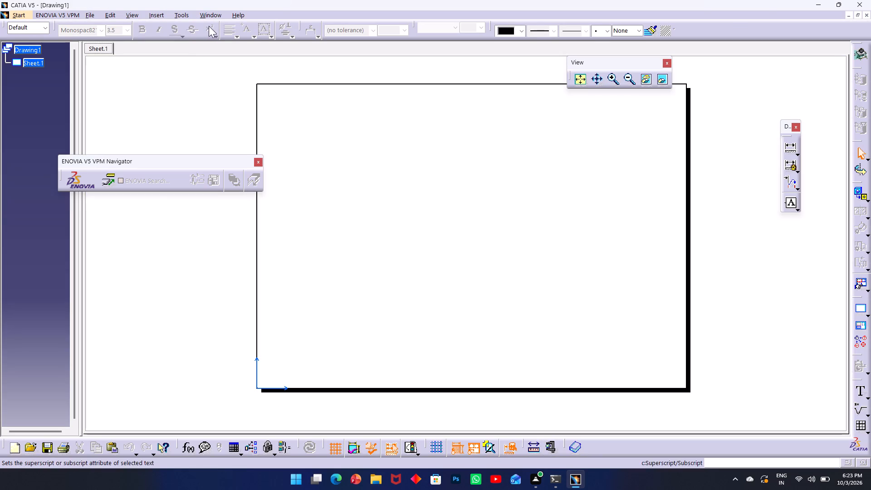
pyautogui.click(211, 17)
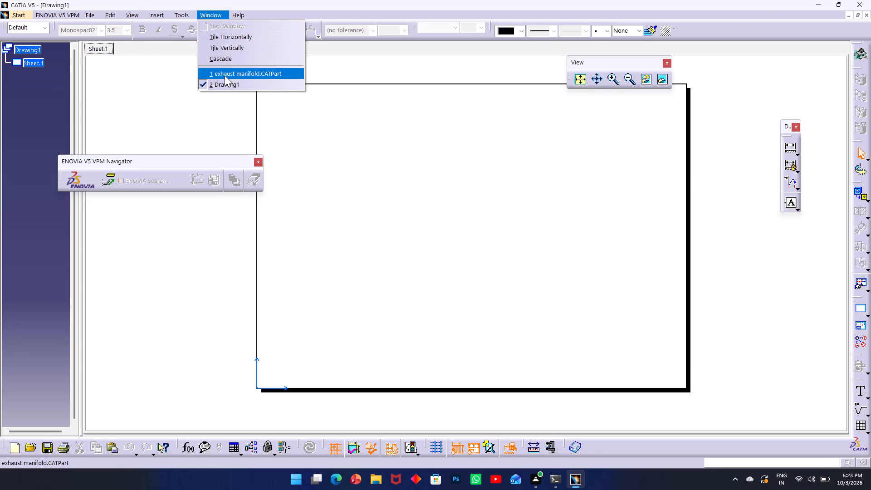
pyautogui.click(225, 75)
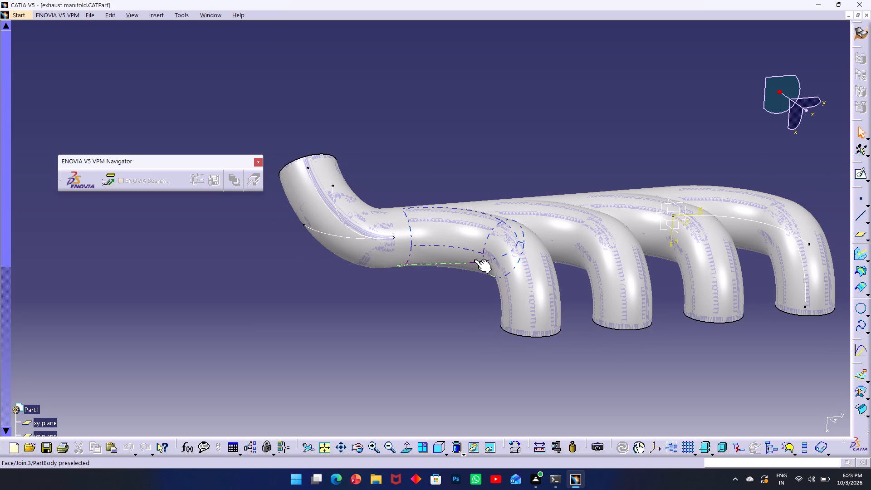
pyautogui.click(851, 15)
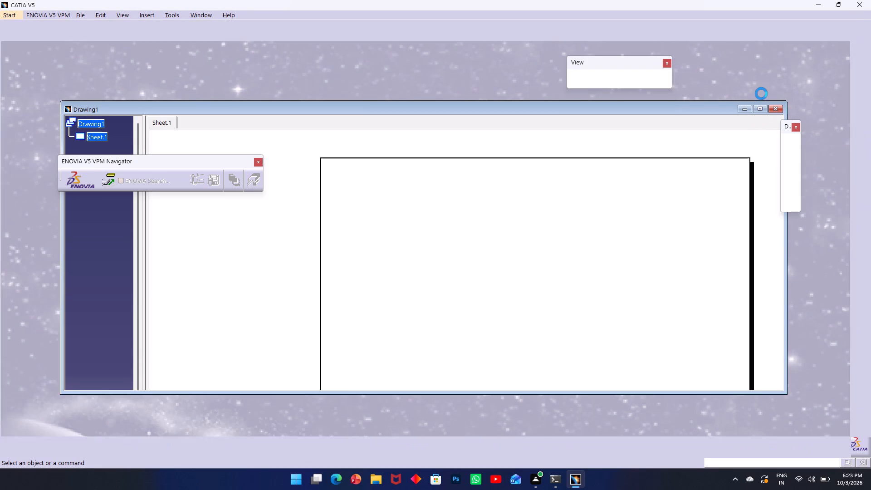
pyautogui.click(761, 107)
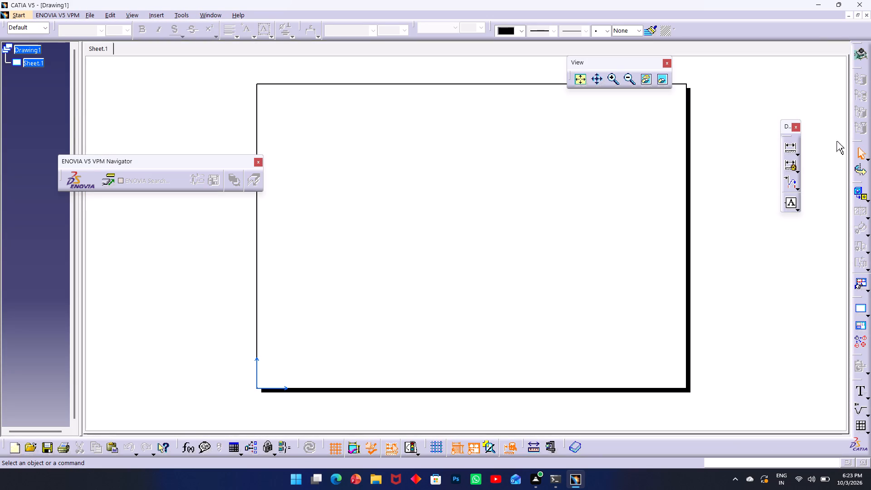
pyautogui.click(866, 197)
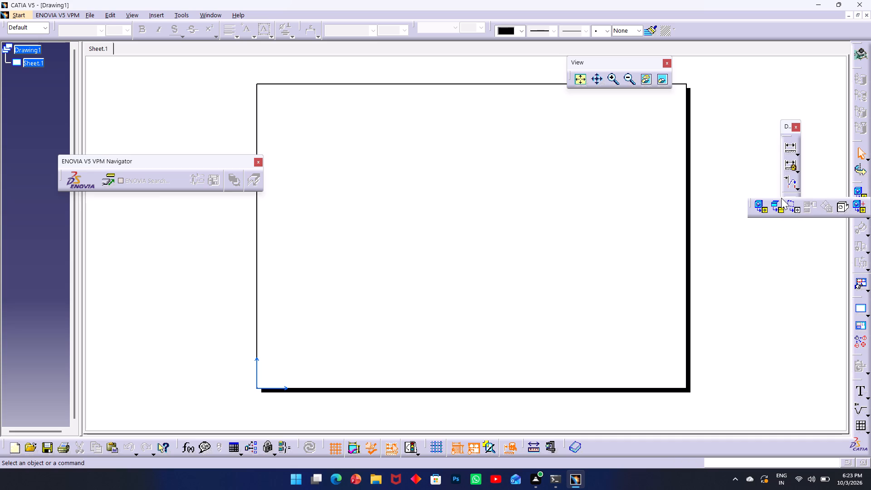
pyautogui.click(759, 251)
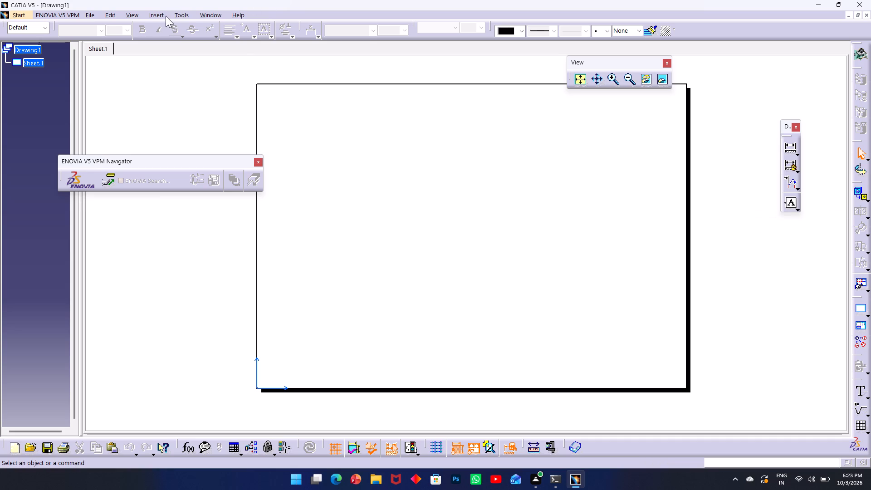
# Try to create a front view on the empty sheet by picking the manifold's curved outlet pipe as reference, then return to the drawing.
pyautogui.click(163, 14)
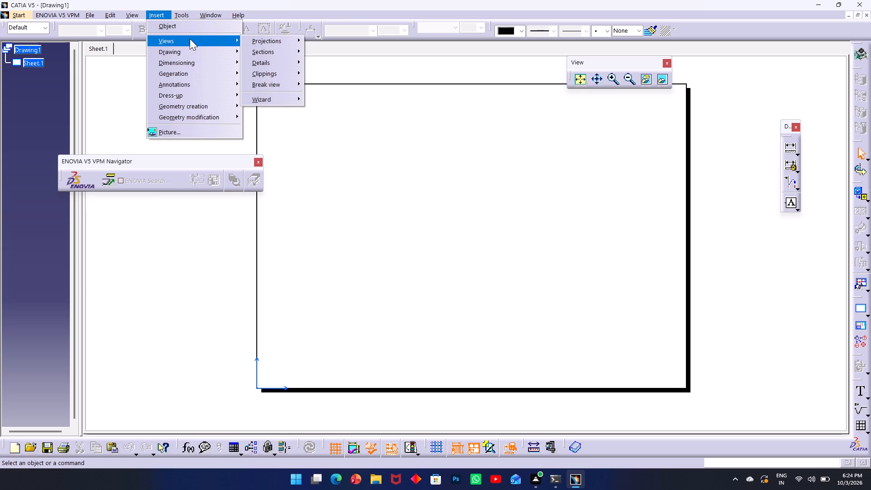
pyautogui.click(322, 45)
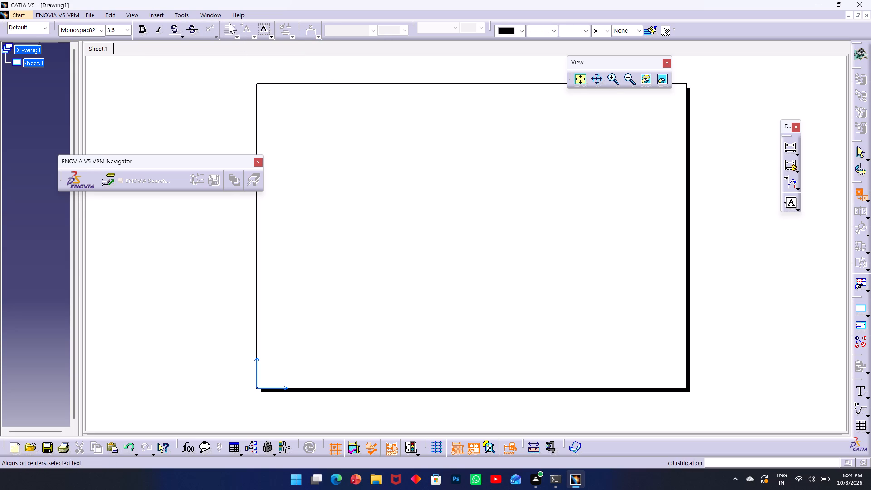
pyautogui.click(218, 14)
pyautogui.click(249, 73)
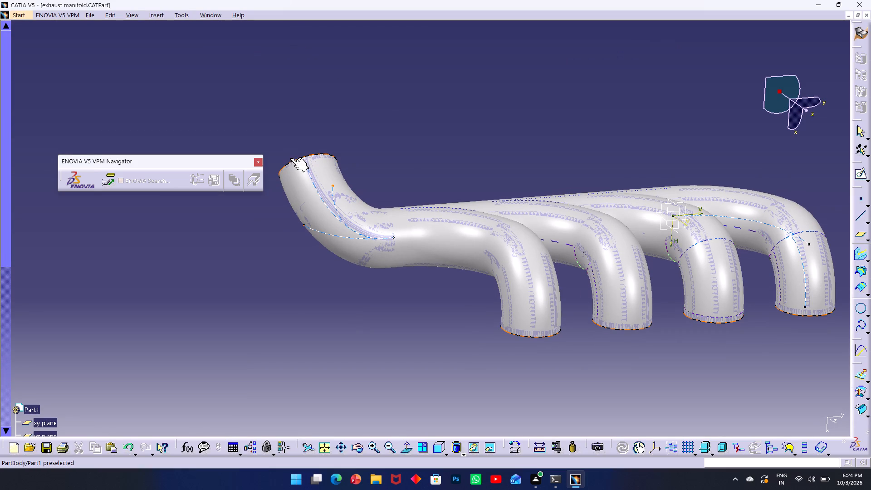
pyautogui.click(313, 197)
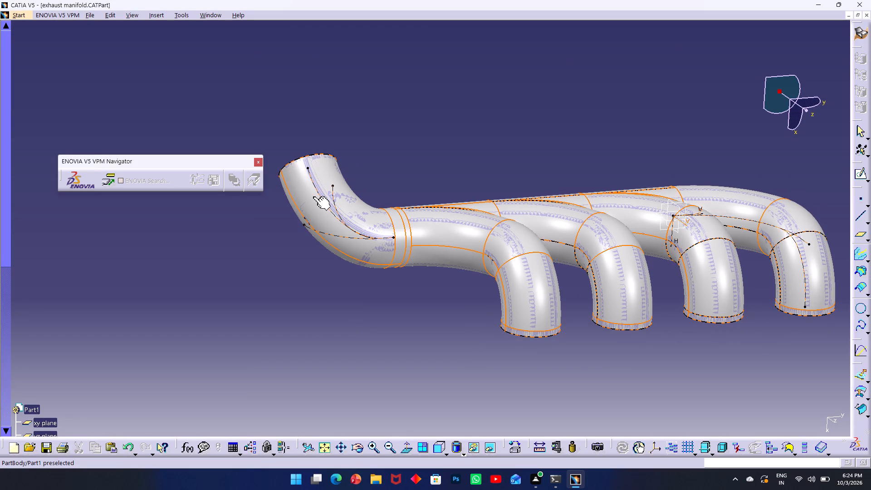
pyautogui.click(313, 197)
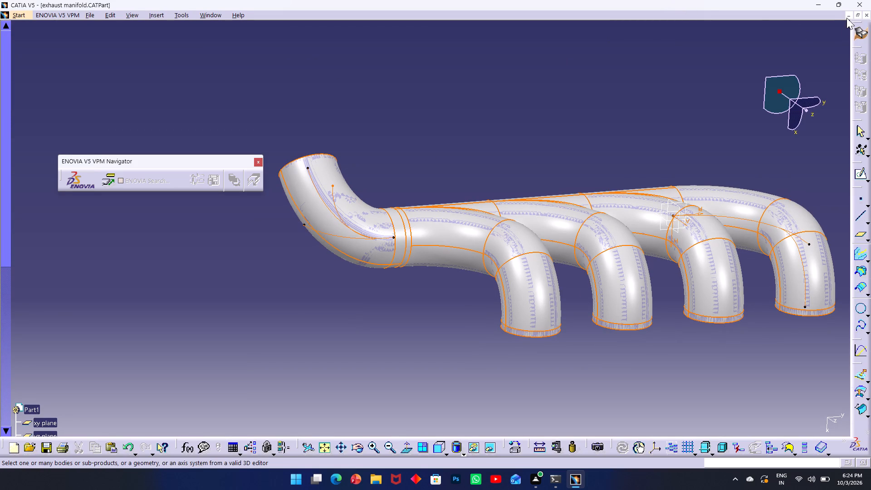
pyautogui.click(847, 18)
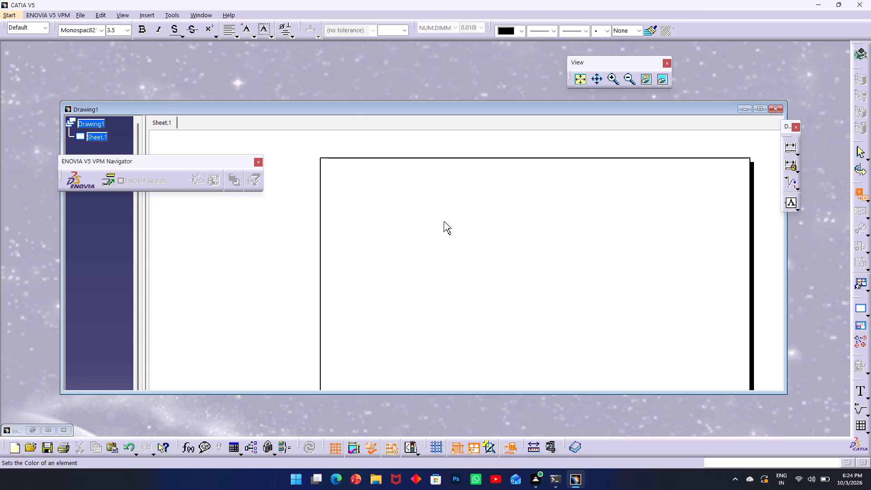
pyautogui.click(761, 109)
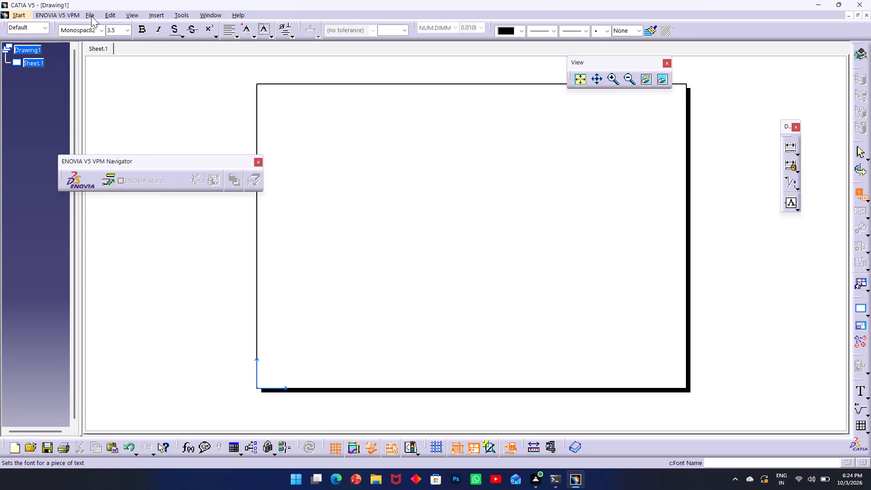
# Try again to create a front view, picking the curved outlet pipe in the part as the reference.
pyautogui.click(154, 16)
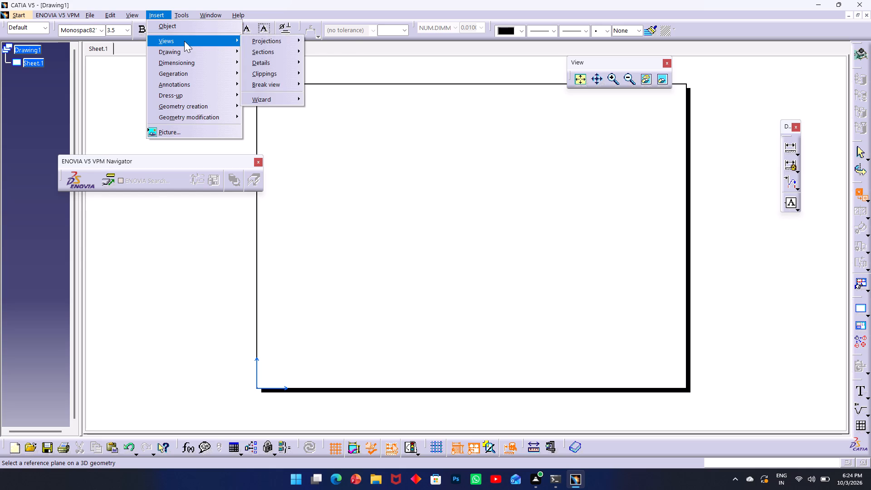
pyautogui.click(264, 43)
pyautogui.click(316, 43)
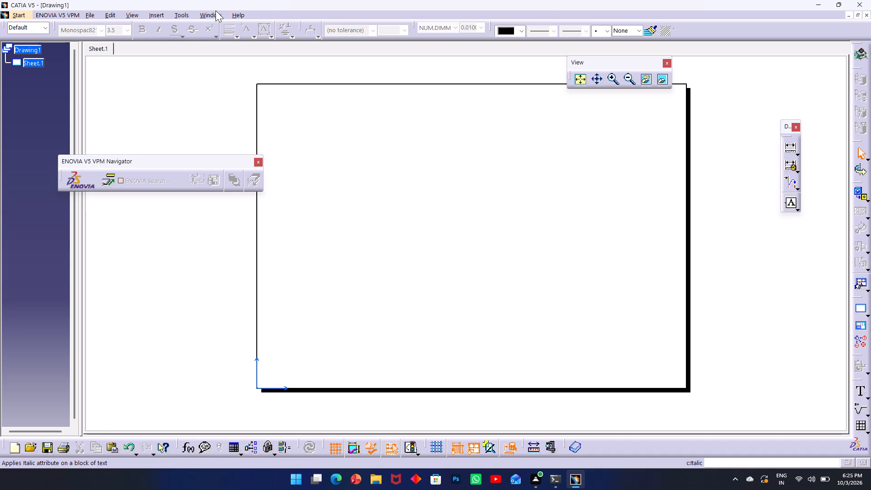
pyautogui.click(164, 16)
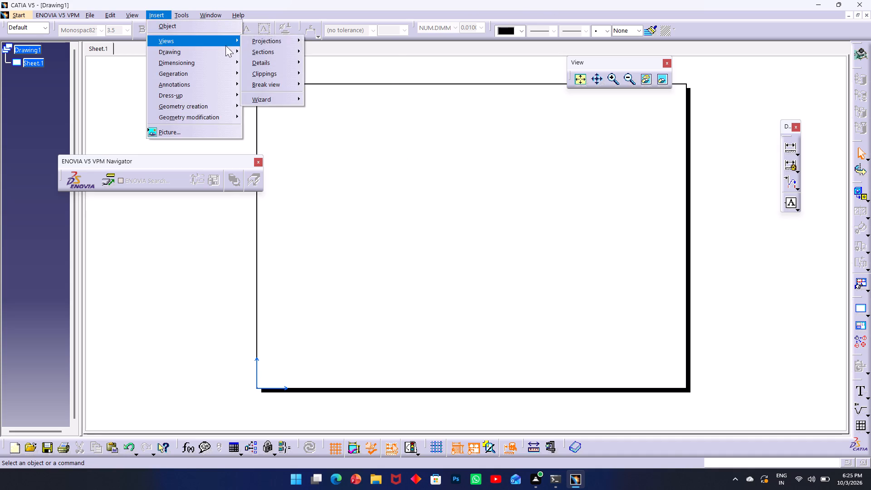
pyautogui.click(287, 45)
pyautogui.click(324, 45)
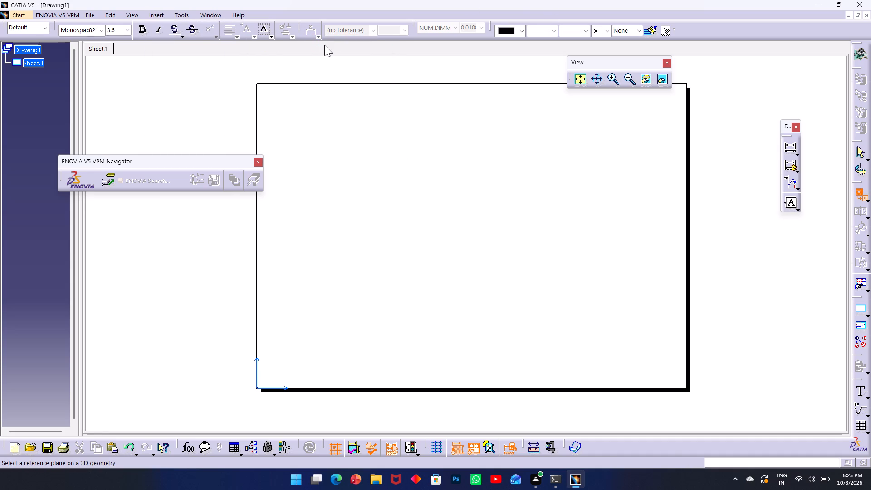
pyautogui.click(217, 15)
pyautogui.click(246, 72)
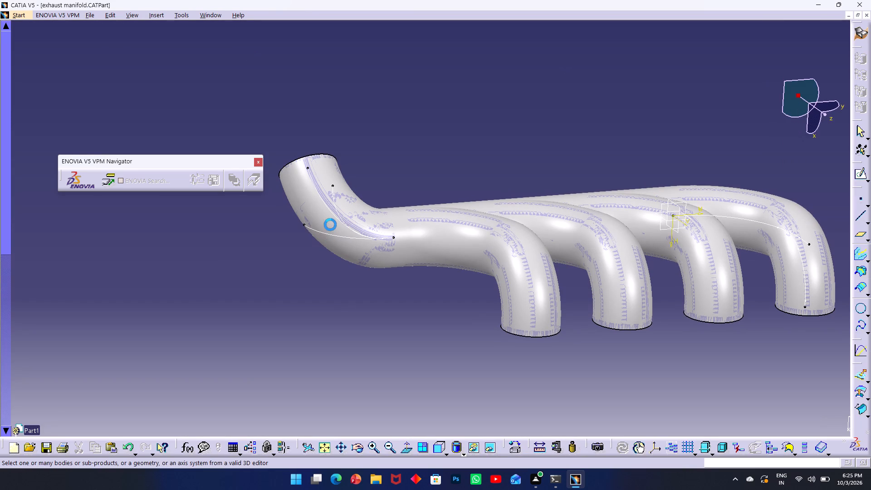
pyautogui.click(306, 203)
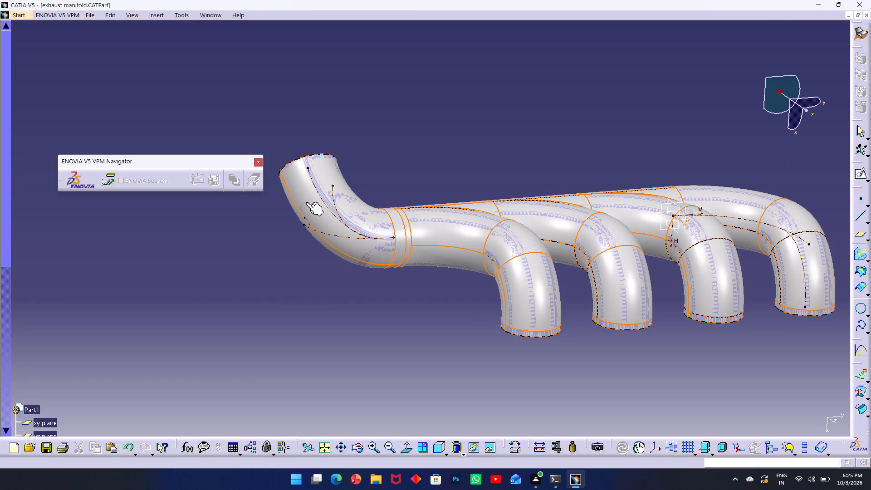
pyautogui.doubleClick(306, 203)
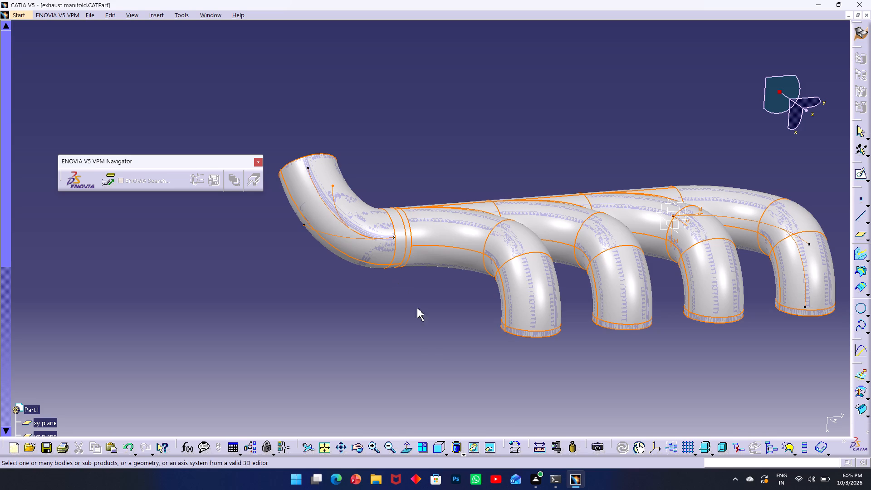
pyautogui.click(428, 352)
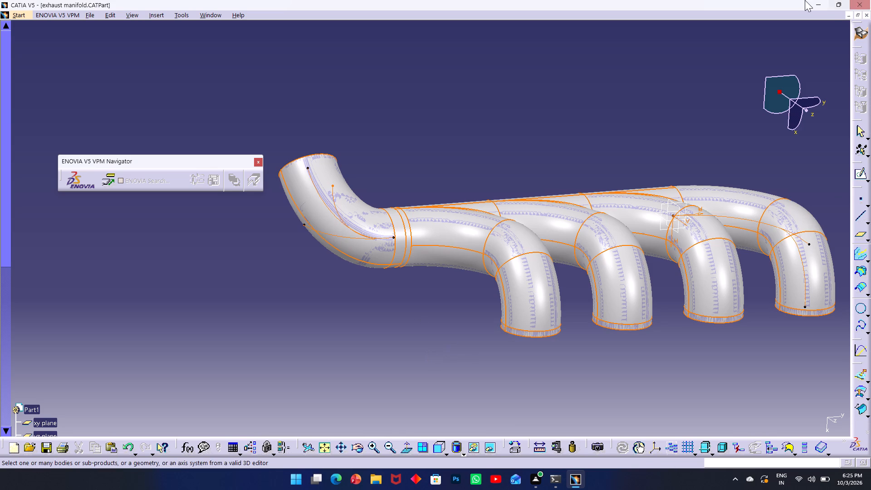
# Close the manifold part and reopen exhaust manifold from the catia ex folder.
pyautogui.click(865, 14)
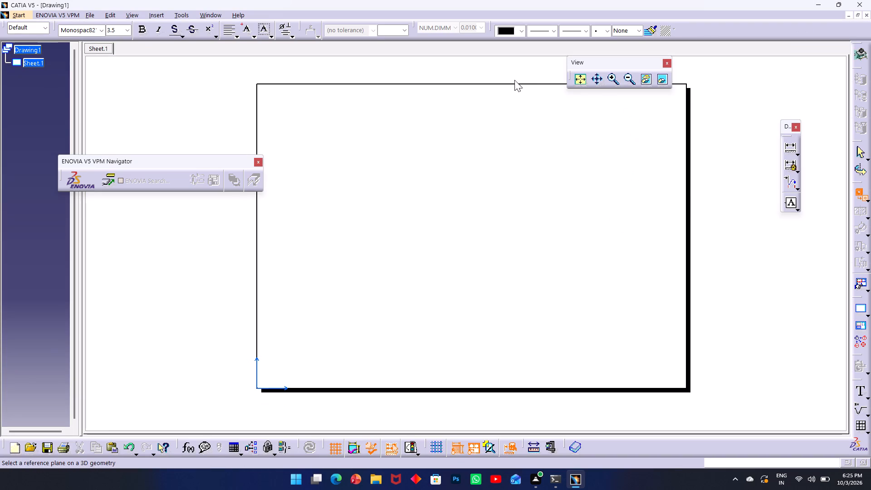
pyautogui.click(219, 15)
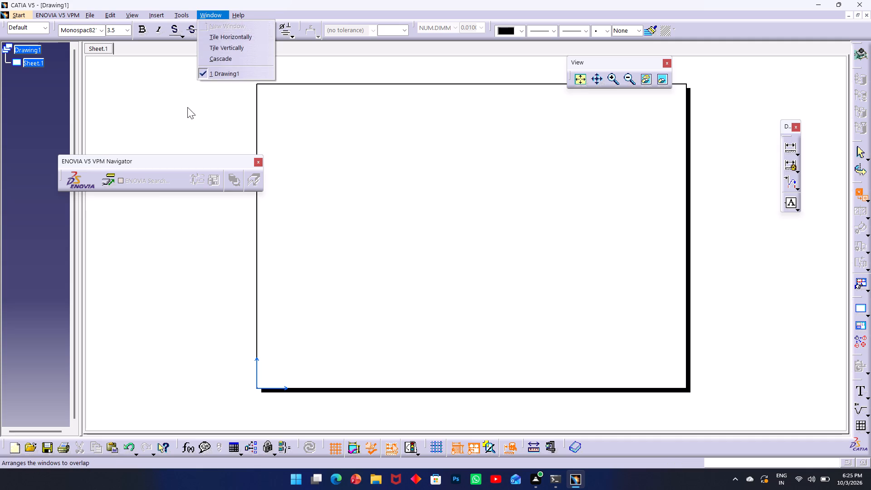
pyautogui.click(181, 121)
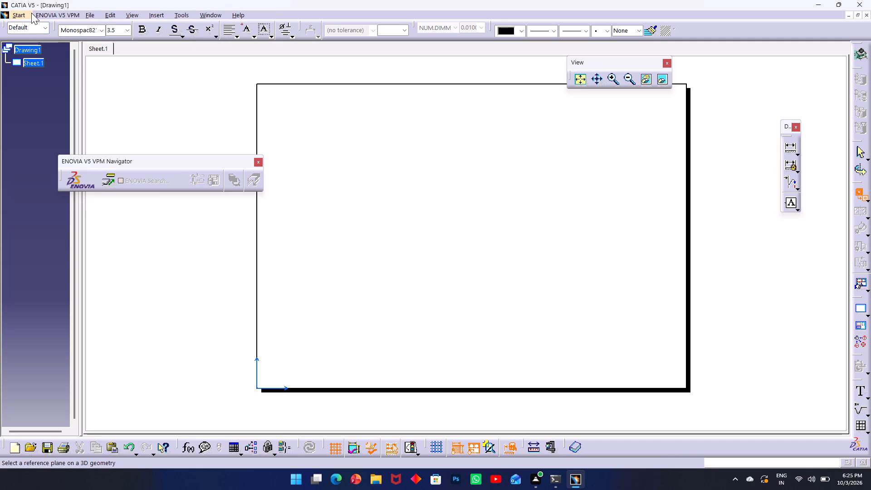
pyautogui.click(90, 13)
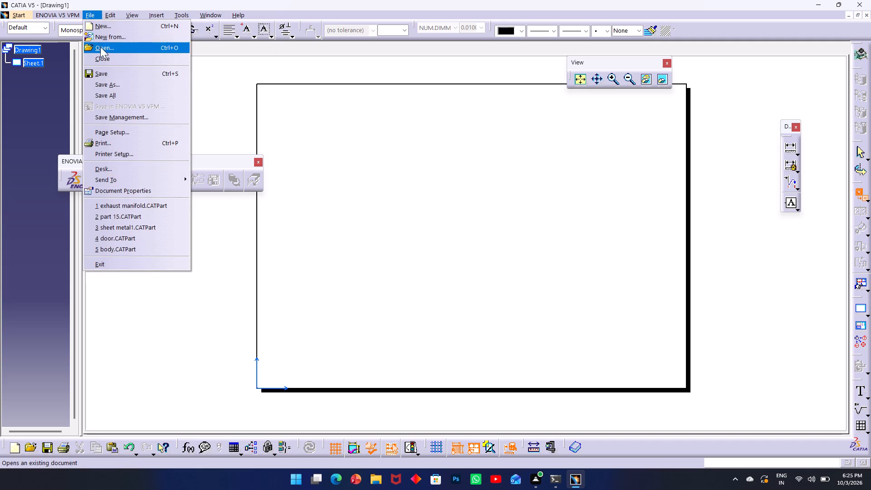
pyautogui.click(115, 52)
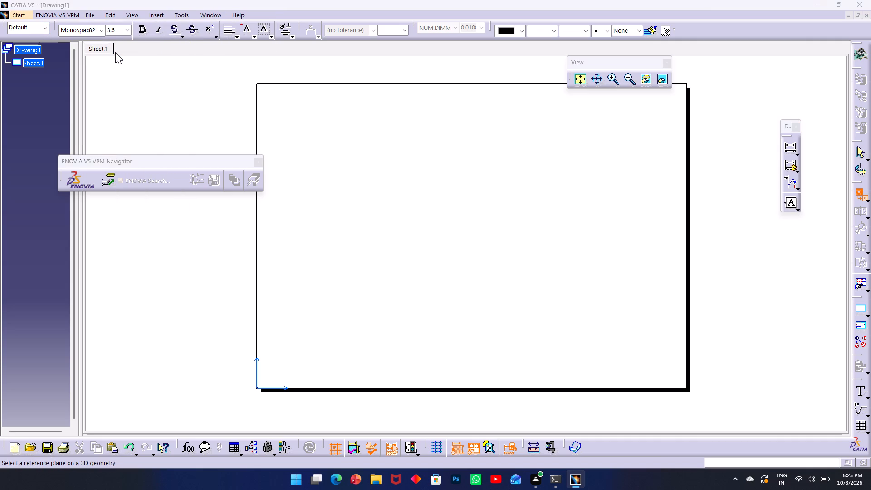
pyautogui.scroll(-1, 363, 203)
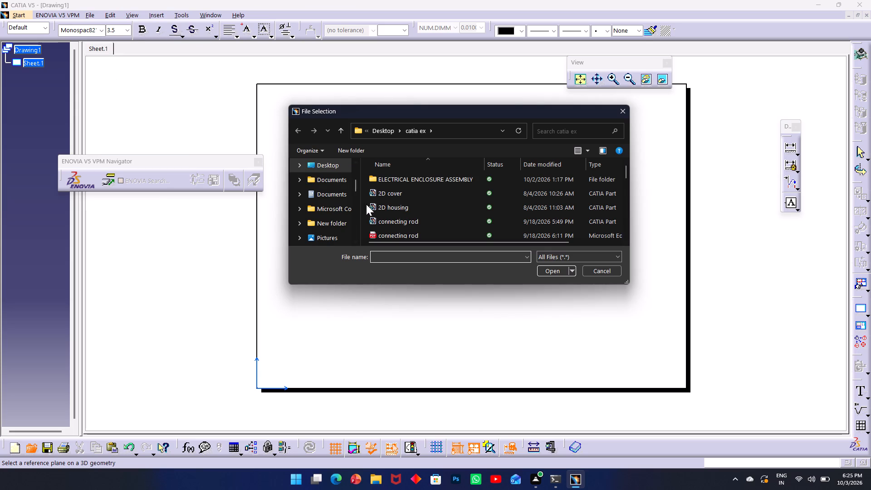
pyautogui.scroll(-3, 388, 227)
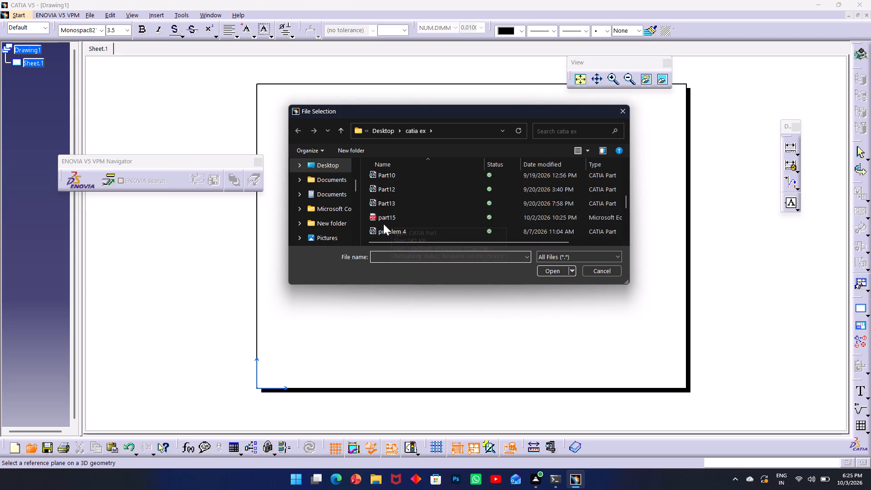
pyautogui.scroll(-3, 385, 220)
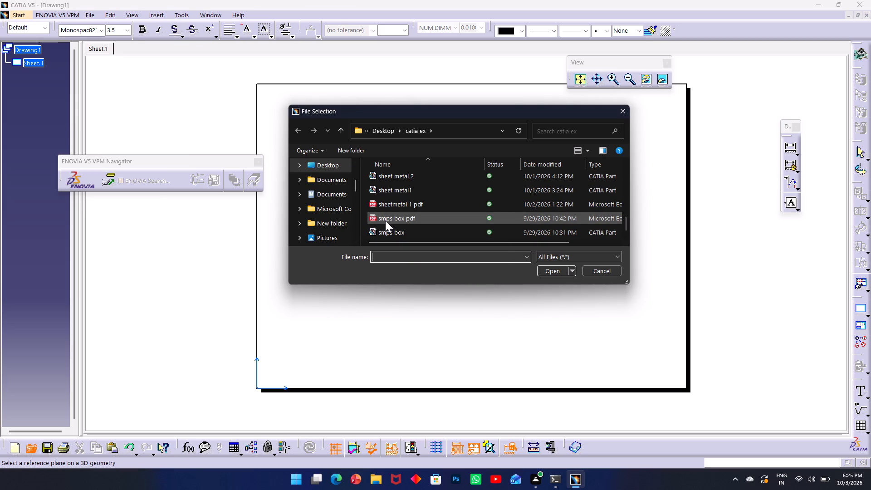
pyautogui.scroll(-4, 385, 220)
pyautogui.scroll(5, 385, 220)
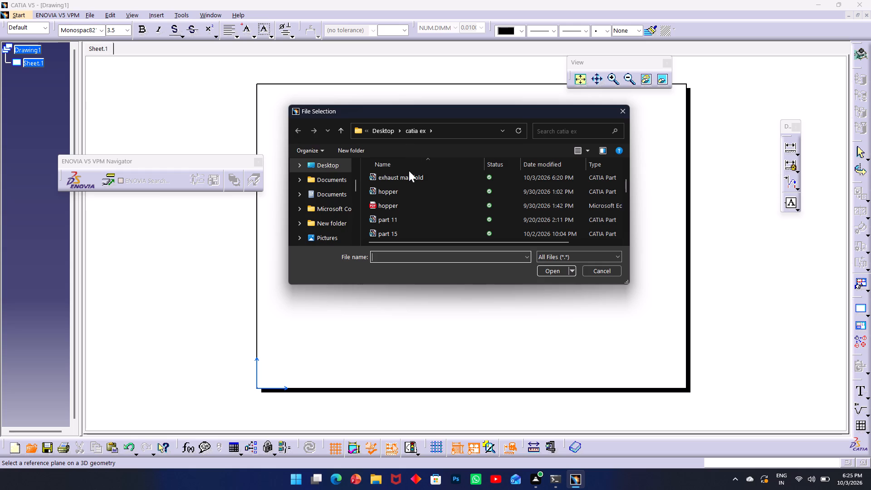
pyautogui.click(409, 177)
pyautogui.click(545, 273)
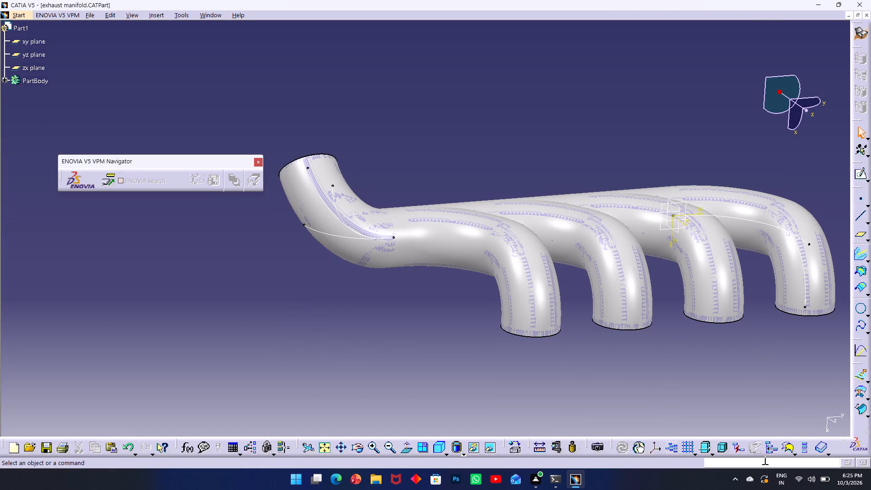
# Minimize the exhaust manifold part window and maximize the Drawing1 window.
pyautogui.click(847, 14)
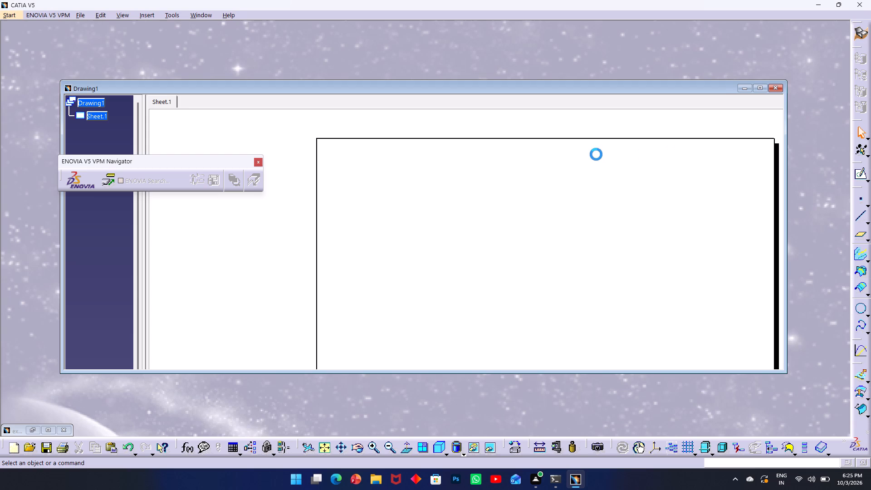
pyautogui.click(760, 93)
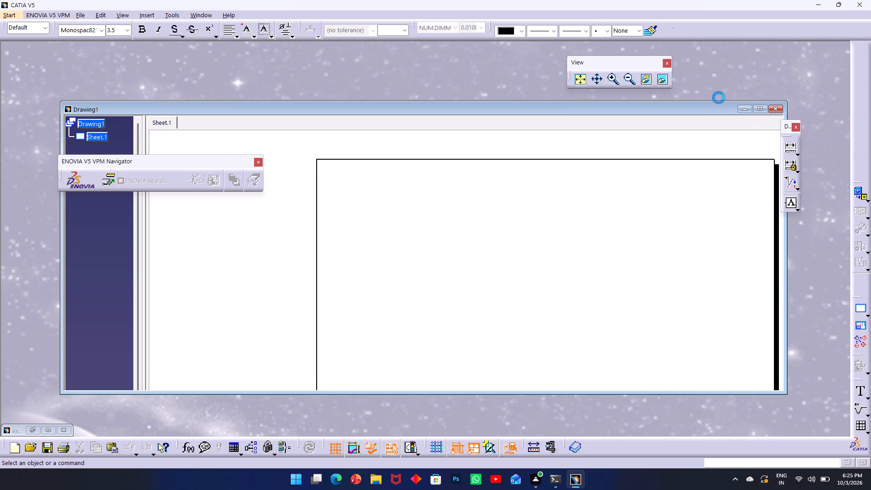
pyautogui.click(761, 106)
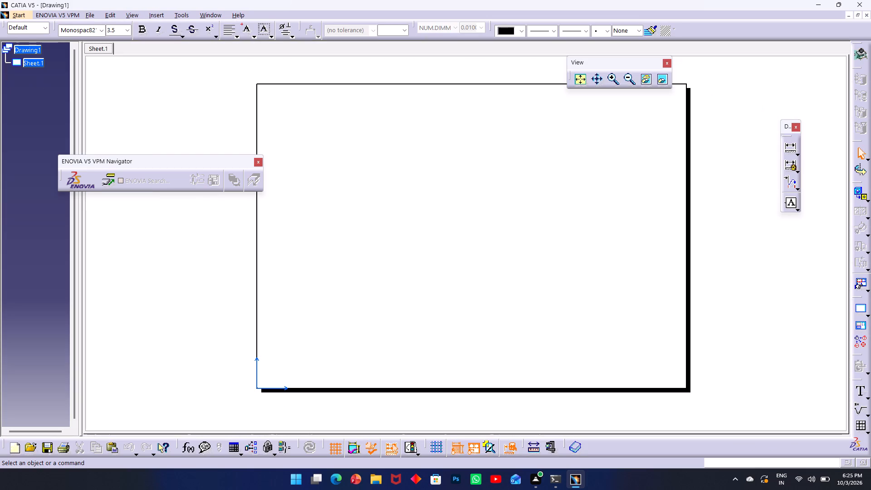
# Create a front view of the exhaust manifold using the part's xy plane as reference and generate it on the sheet.
pyautogui.click(211, 16)
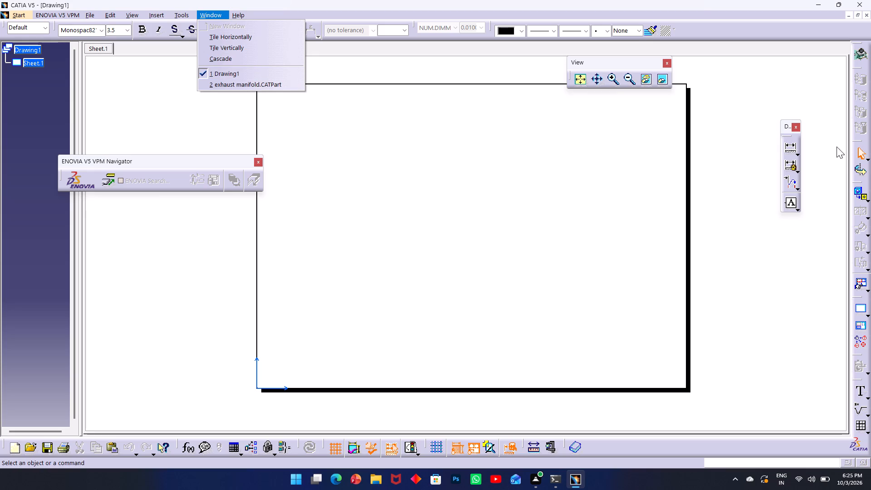
pyautogui.click(869, 200)
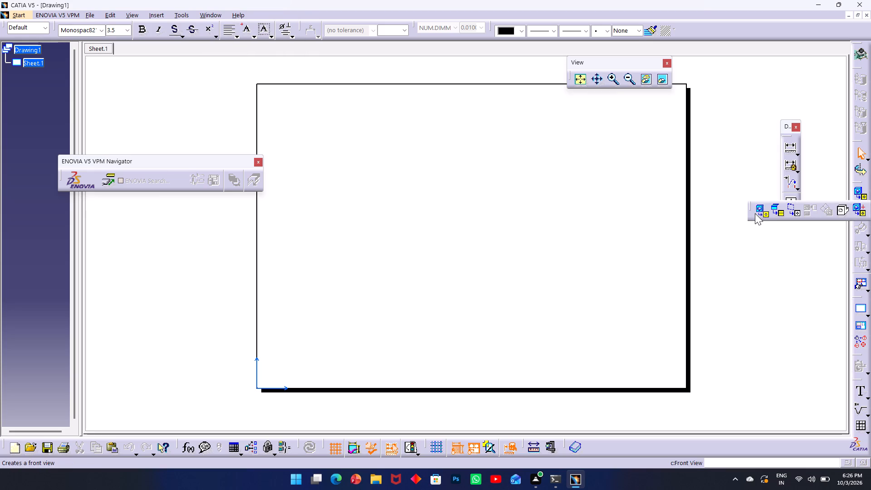
pyautogui.click(758, 211)
pyautogui.click(210, 19)
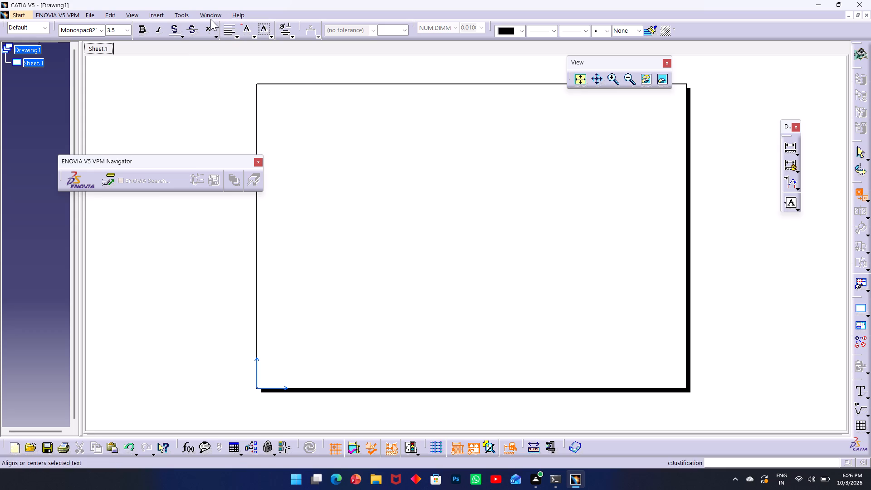
pyautogui.click(210, 16)
pyautogui.click(236, 80)
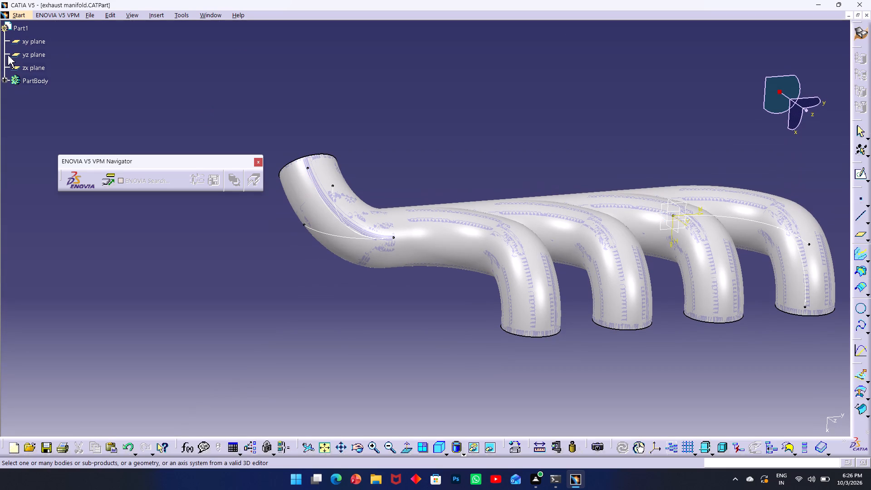
pyautogui.click(30, 39)
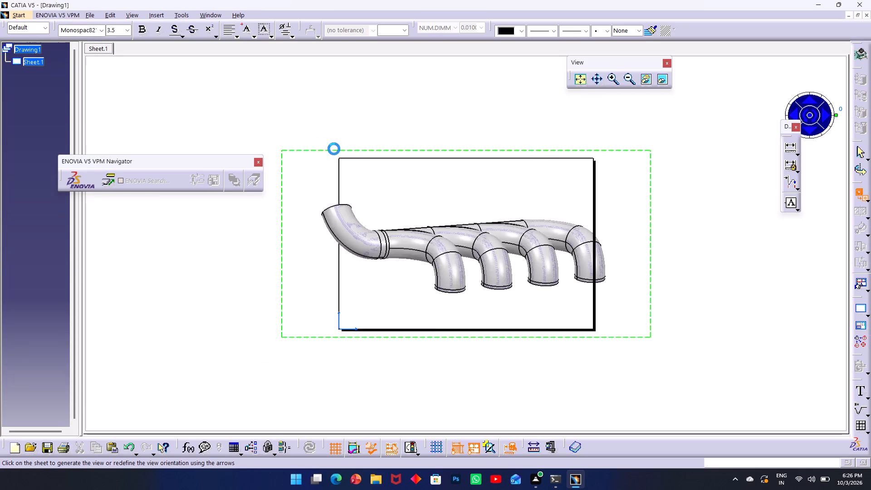
pyautogui.rightClick(545, 392)
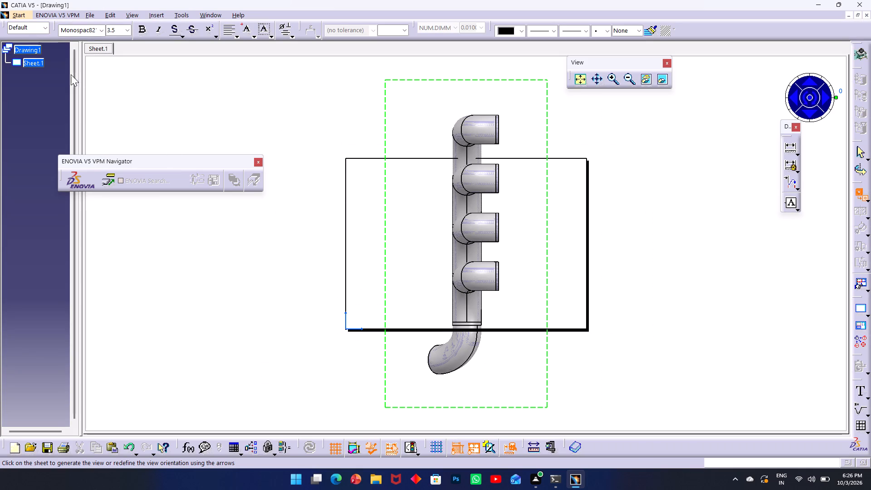
pyautogui.rightClick(31, 64)
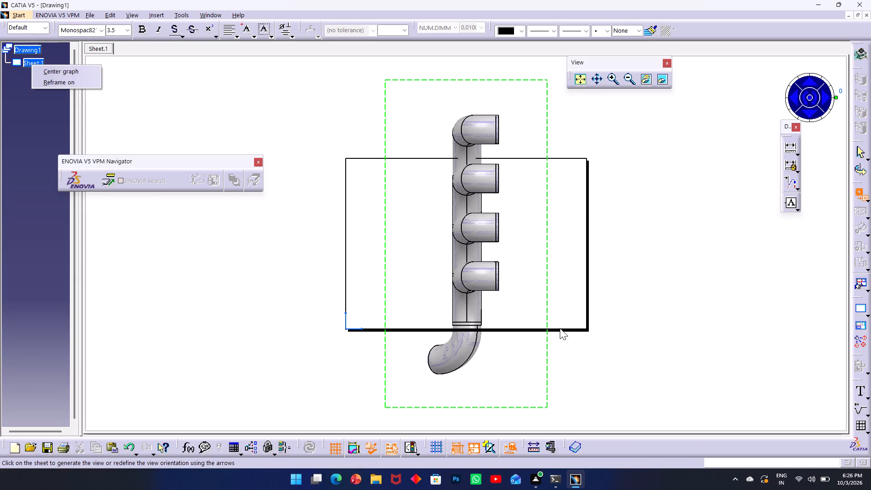
pyautogui.moveTo(537, 393); pyautogui.dragTo(534, 343)
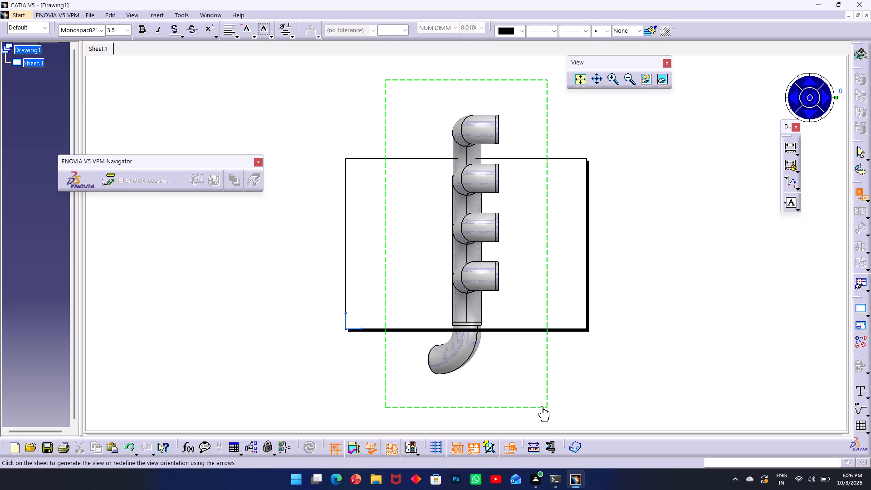
pyautogui.moveTo(542, 406); pyautogui.dragTo(505, 296)
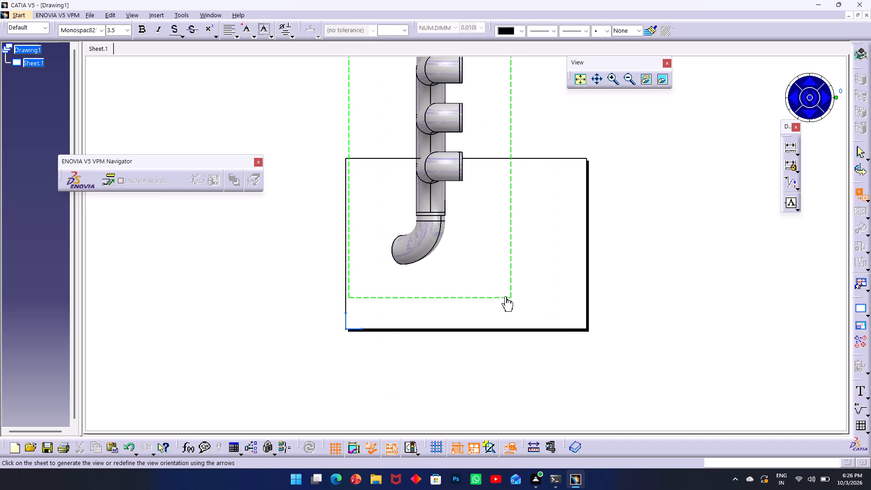
pyautogui.rightClick(505, 296)
pyautogui.click(587, 282)
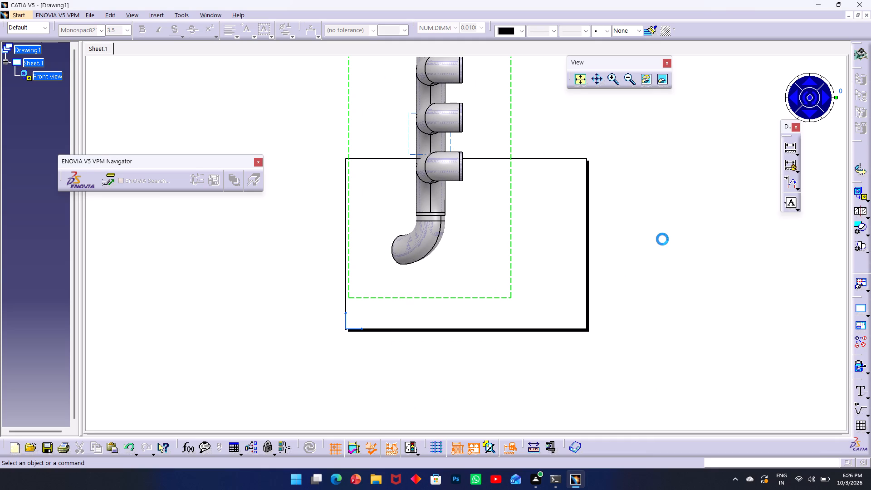
# Set the front view's scale to 1:3.
pyautogui.rightClick(470, 299)
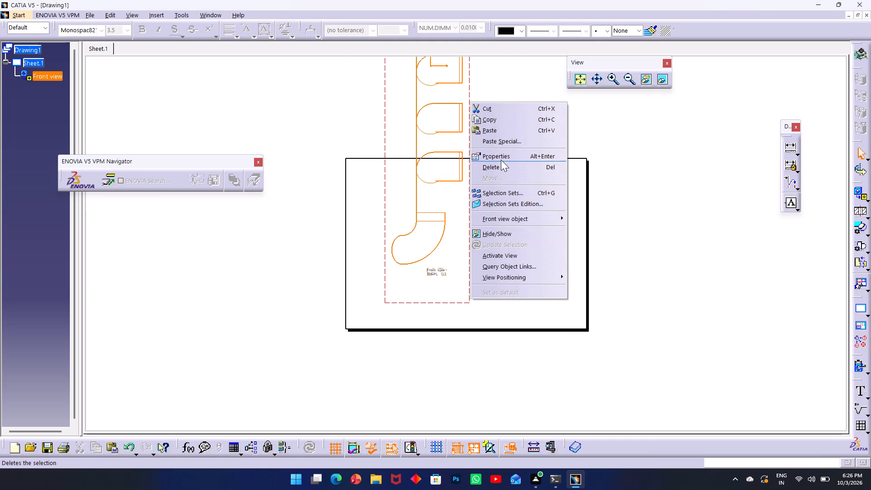
pyautogui.click(501, 158)
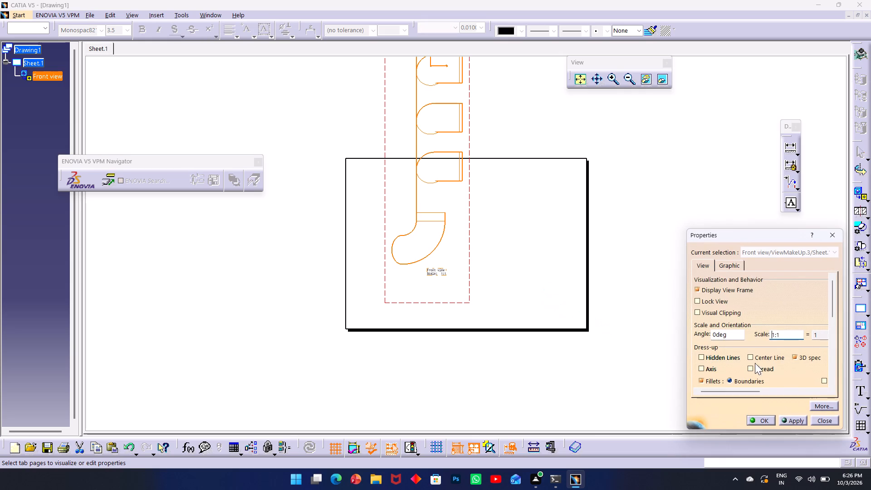
pyautogui.click(775, 336)
pyautogui.click(788, 329)
pyautogui.click(784, 329)
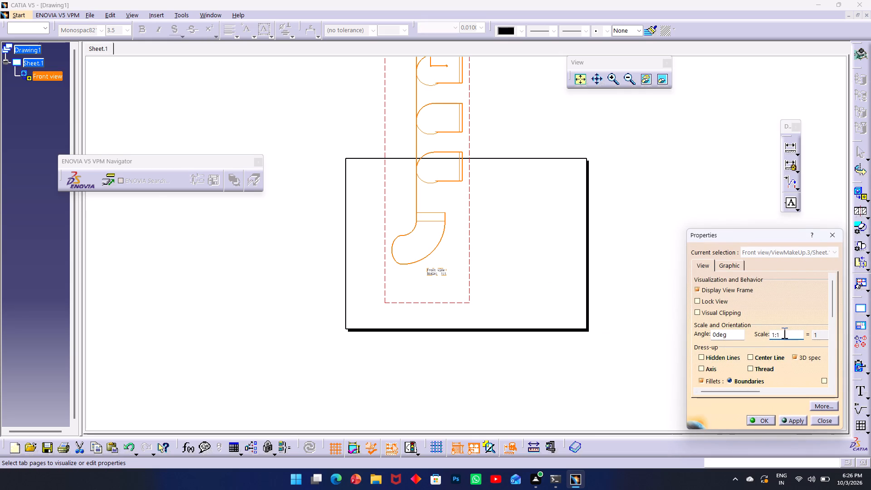
pyautogui.click(783, 335)
pyautogui.press('BackSpace')
pyautogui.press('3')
pyautogui.press('Return')
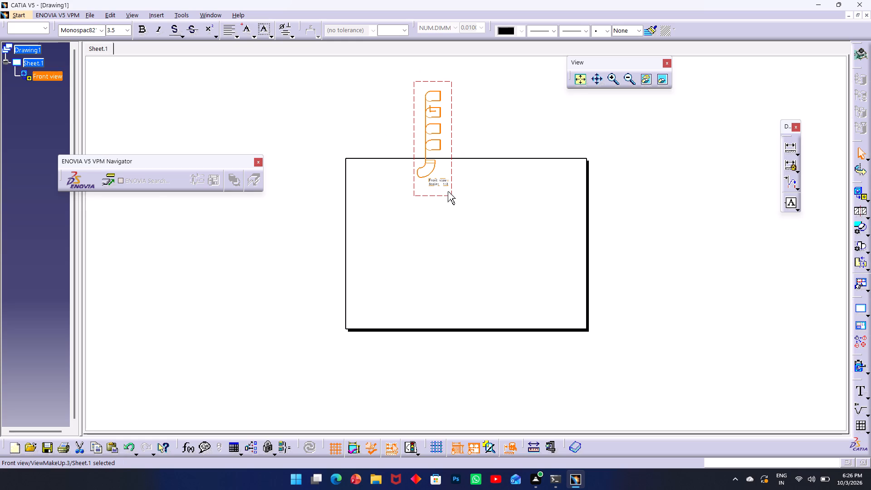
# Move the front view inside the sheet frame, near its upper-left corner.
pyautogui.moveTo(450, 197); pyautogui.dragTo(409, 279)
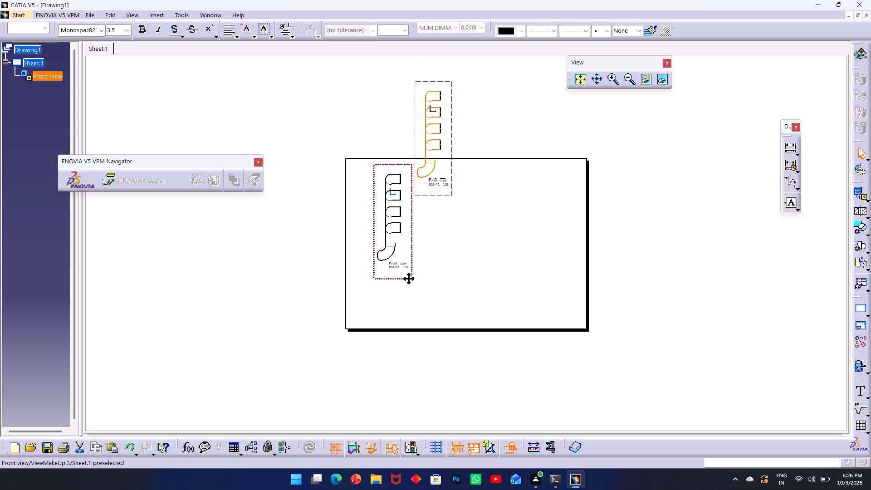
pyautogui.moveTo(409, 279); pyautogui.dragTo(407, 277)
pyautogui.click(504, 271)
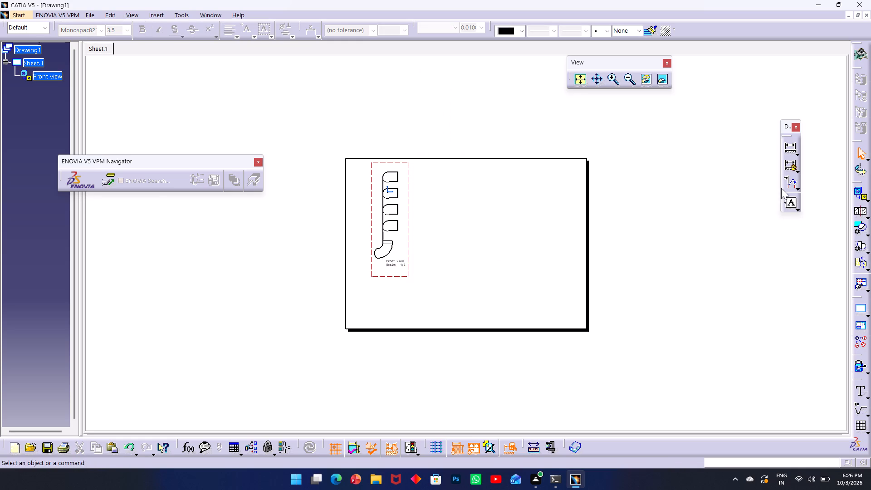
# Create a projection view from the front view and place it to its right on the sheet, as the left view.
pyautogui.click(151, 13)
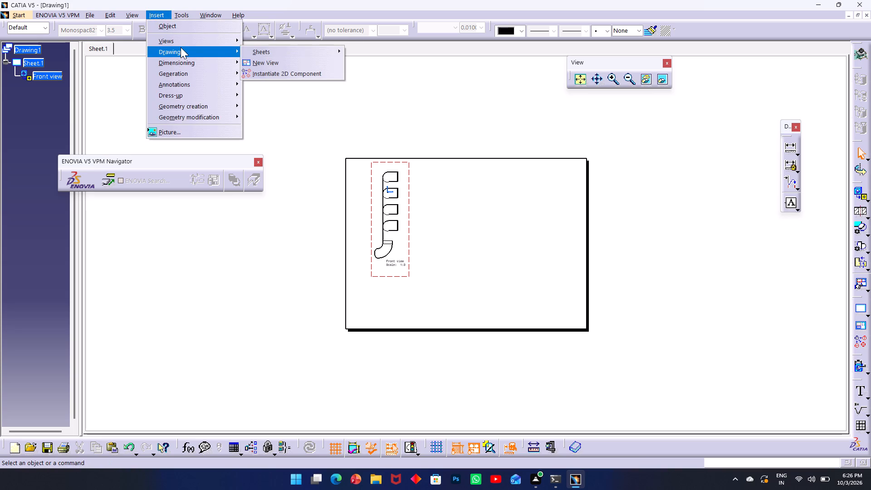
pyautogui.click(181, 41)
pyautogui.click(291, 40)
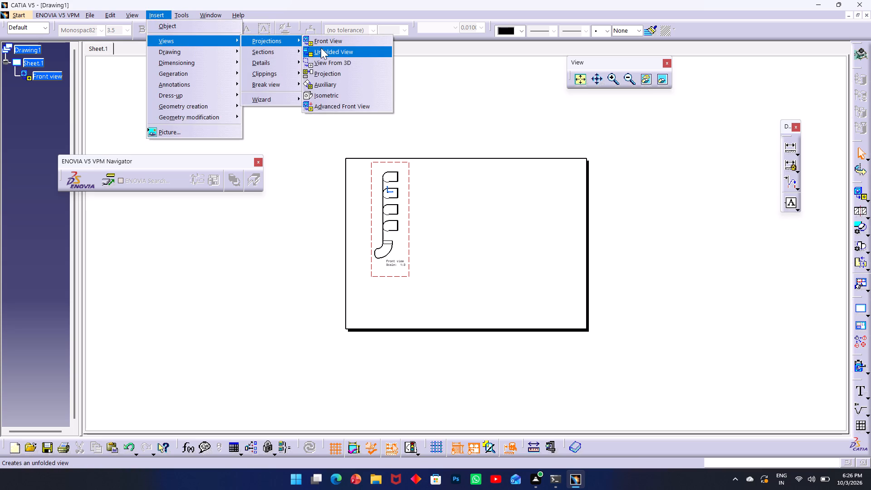
pyautogui.click(330, 70)
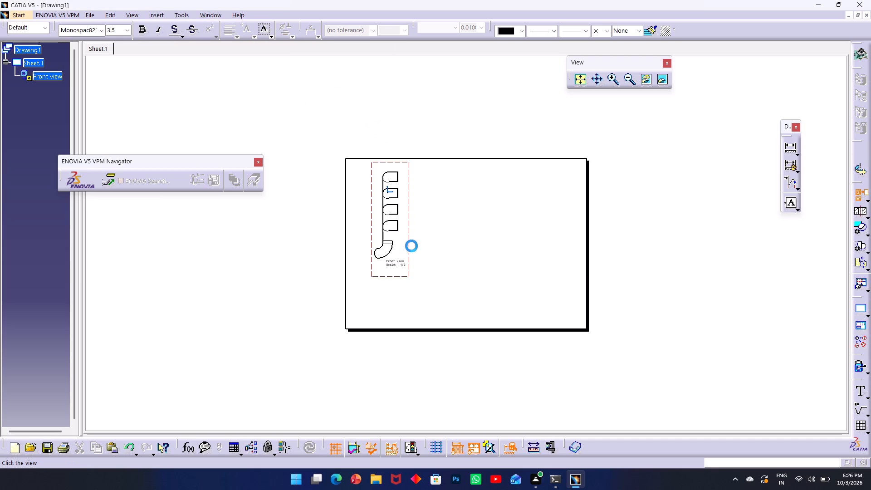
pyautogui.click(478, 254)
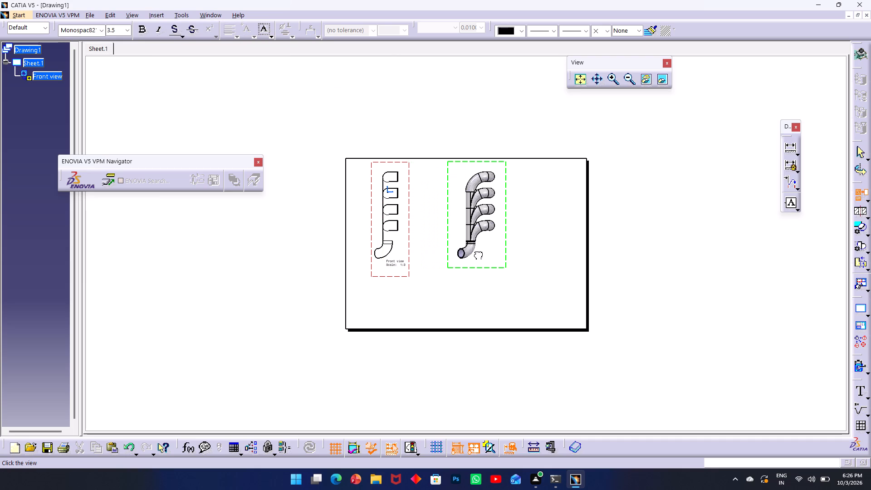
pyautogui.rightClick(478, 254)
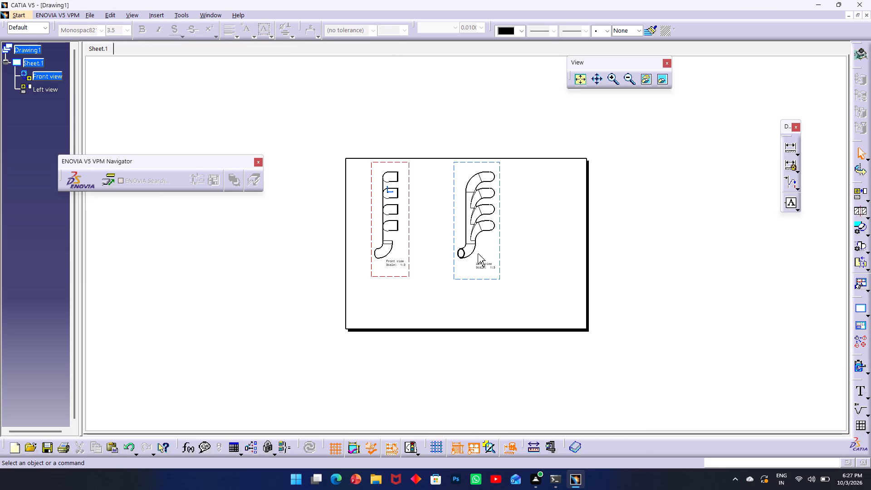
# Set the left view's generation mode to Raster in its view properties.
pyautogui.rightClick(480, 265)
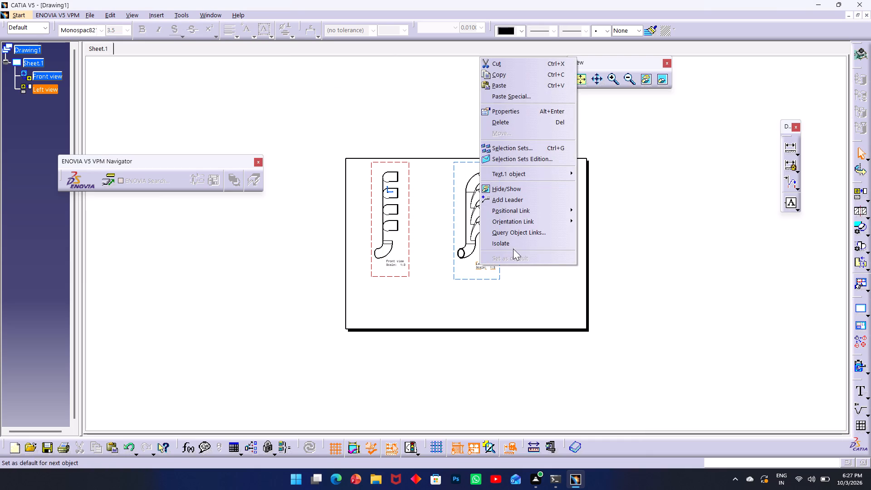
pyautogui.click(481, 326)
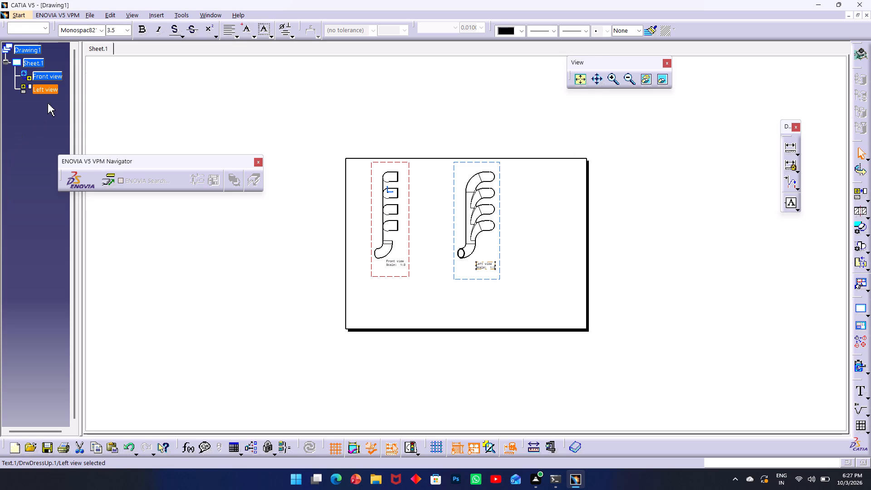
pyautogui.rightClick(48, 88)
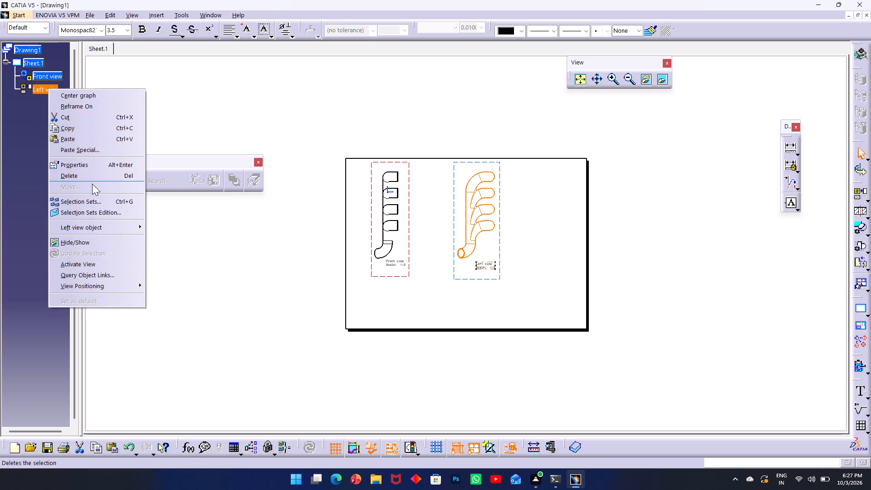
pyautogui.click(64, 166)
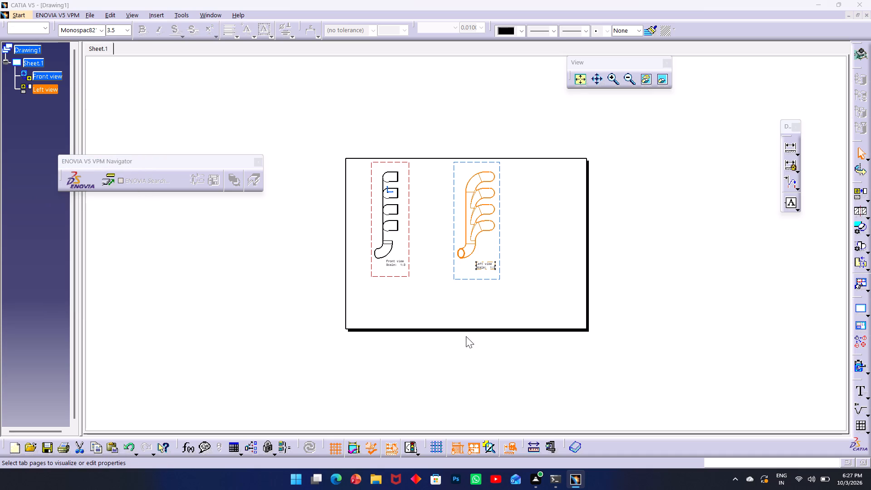
pyautogui.scroll(-9, 763, 306)
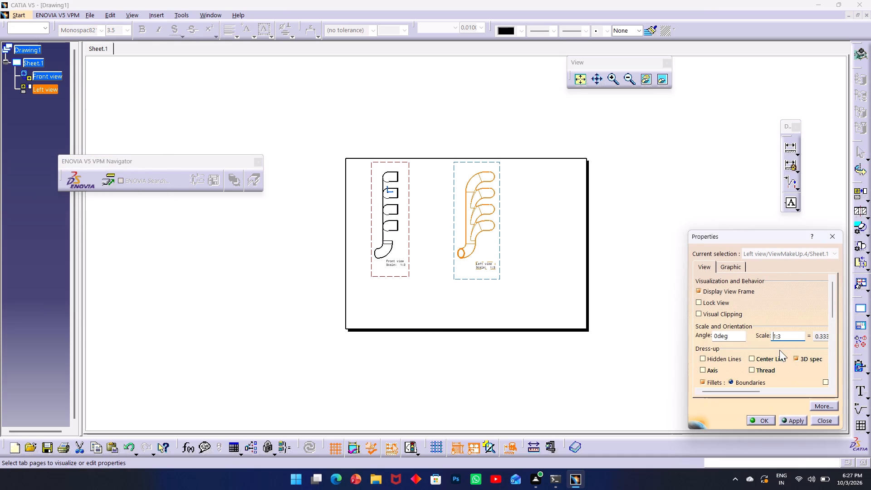
pyautogui.scroll(-1, 788, 353)
pyautogui.moveTo(831, 318); pyautogui.dragTo(836, 333)
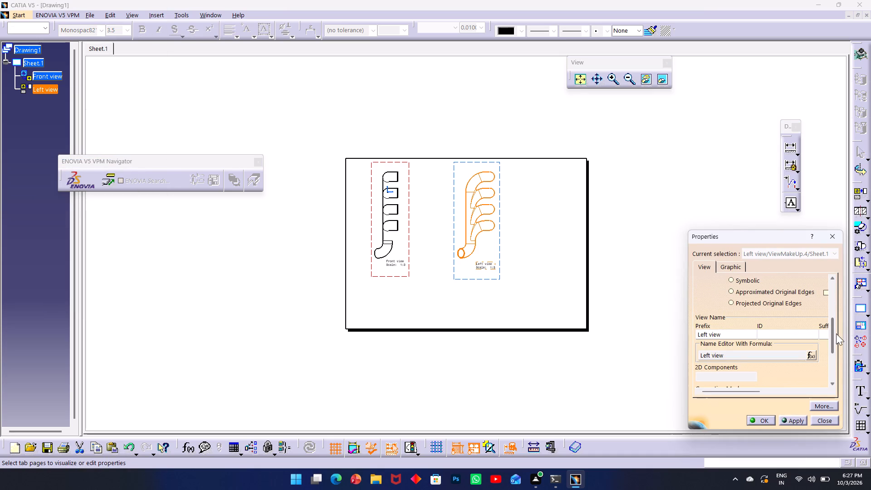
pyautogui.moveTo(836, 333); pyautogui.dragTo(836, 334)
pyautogui.moveTo(832, 345); pyautogui.dragTo(838, 370)
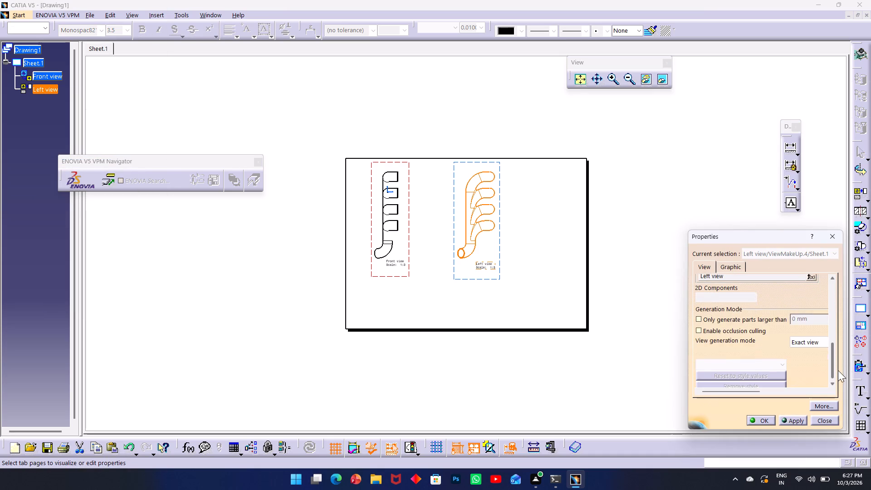
pyautogui.moveTo(838, 370); pyautogui.dragTo(838, 371)
pyautogui.moveTo(753, 392); pyautogui.dragTo(768, 392)
pyautogui.click(771, 392)
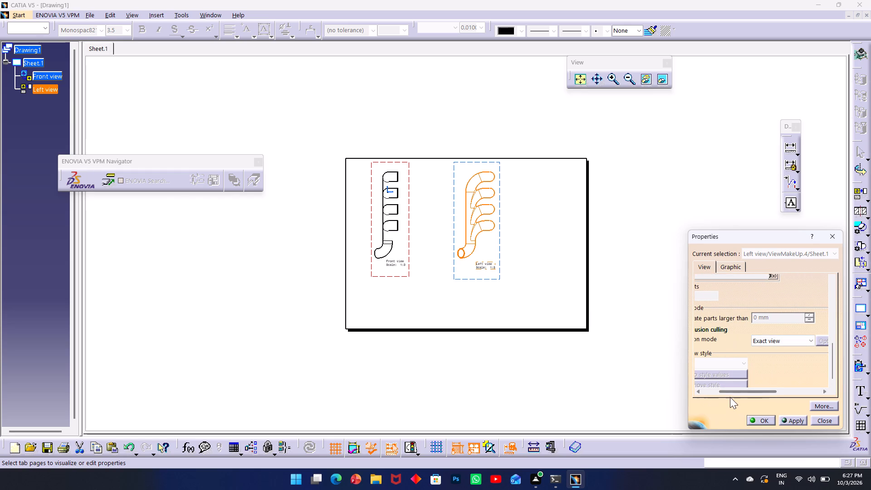
pyautogui.moveTo(727, 390); pyautogui.dragTo(761, 392)
pyautogui.click(761, 392)
pyautogui.rightClick(751, 340)
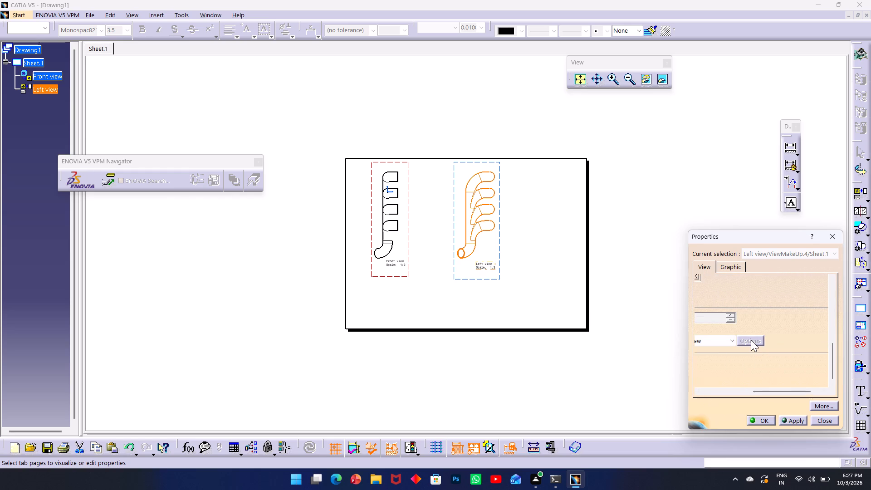
pyautogui.click(733, 341)
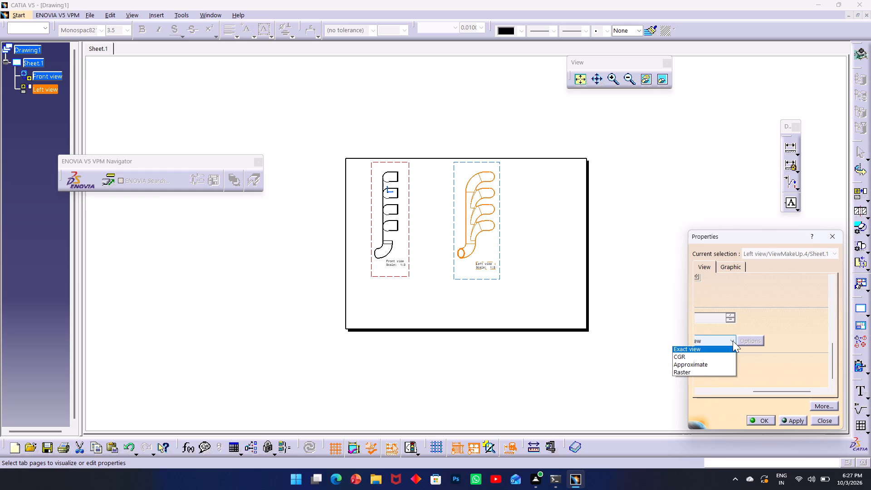
pyautogui.click(704, 375)
# Set the left view's raster mode to Shading with edges and apply it to the view.
pyautogui.rightClick(753, 337)
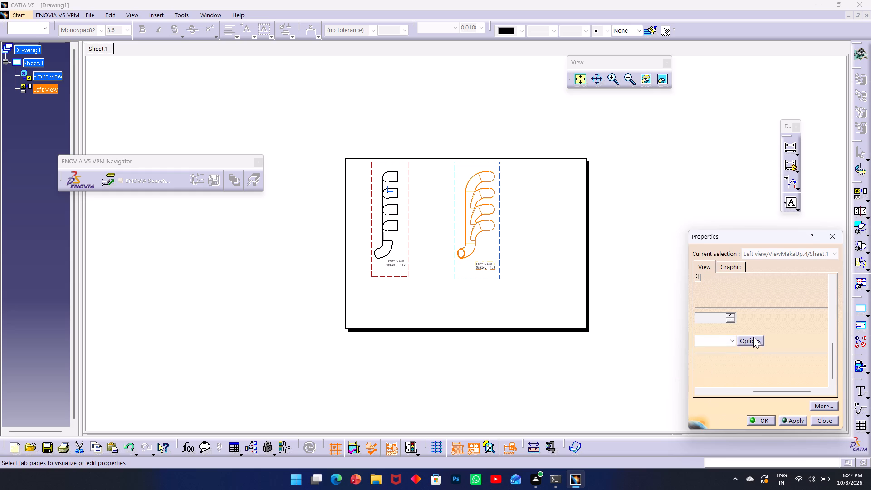
pyautogui.click(753, 338)
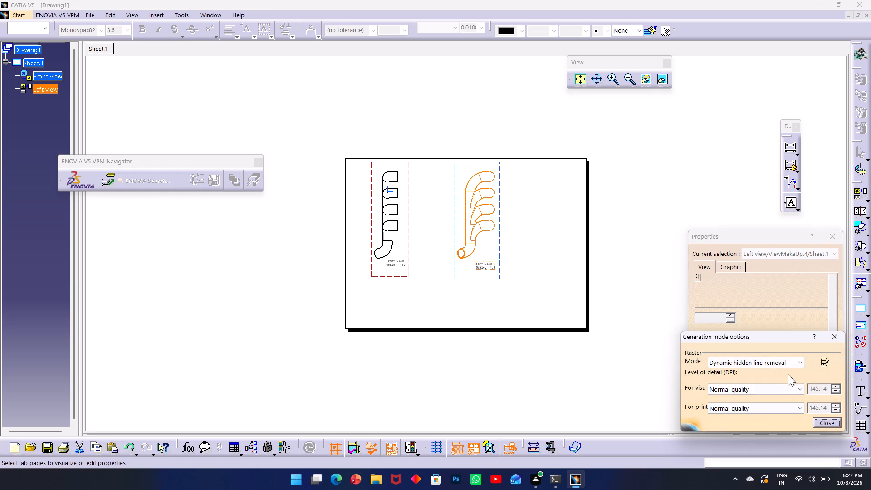
pyautogui.click(787, 359)
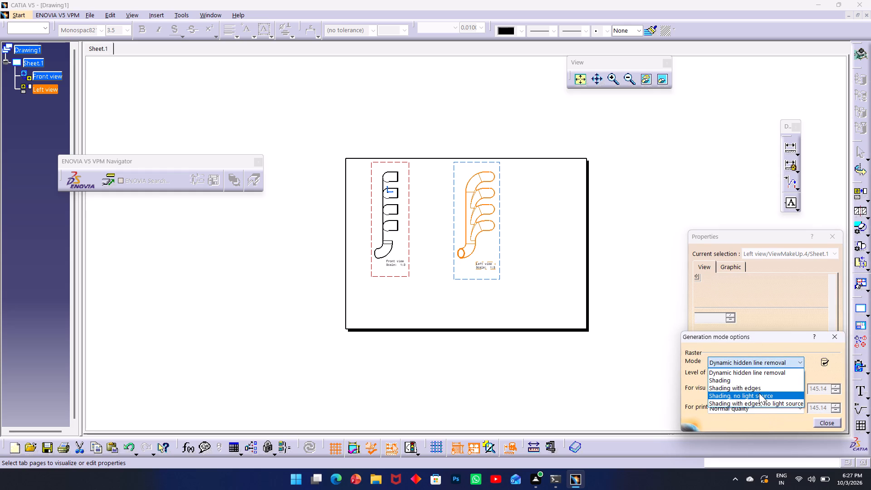
pyautogui.click(758, 391)
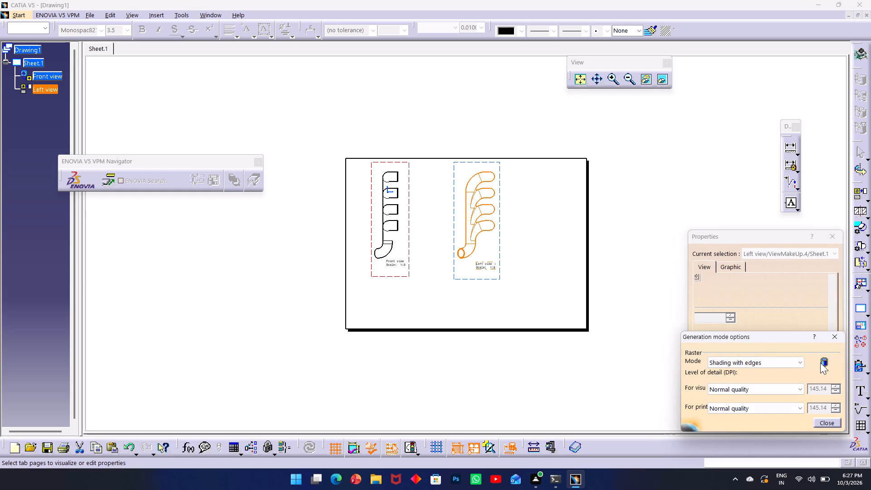
pyautogui.click(828, 423)
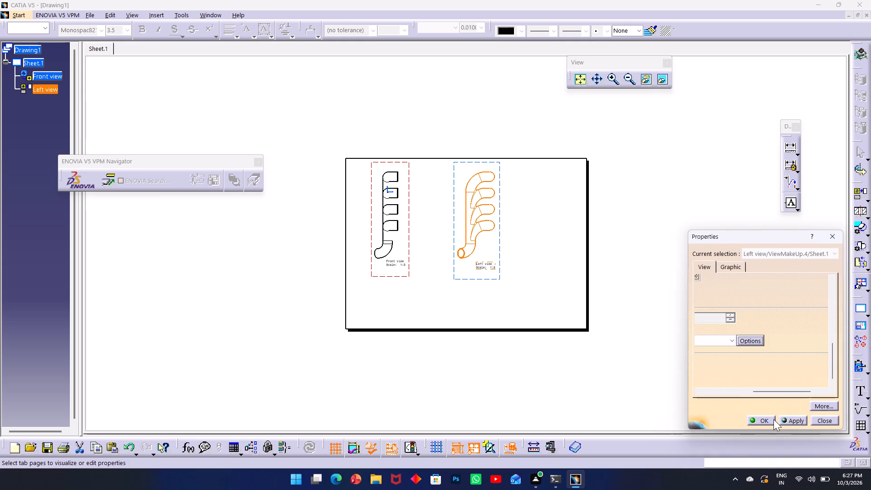
pyautogui.click(781, 421)
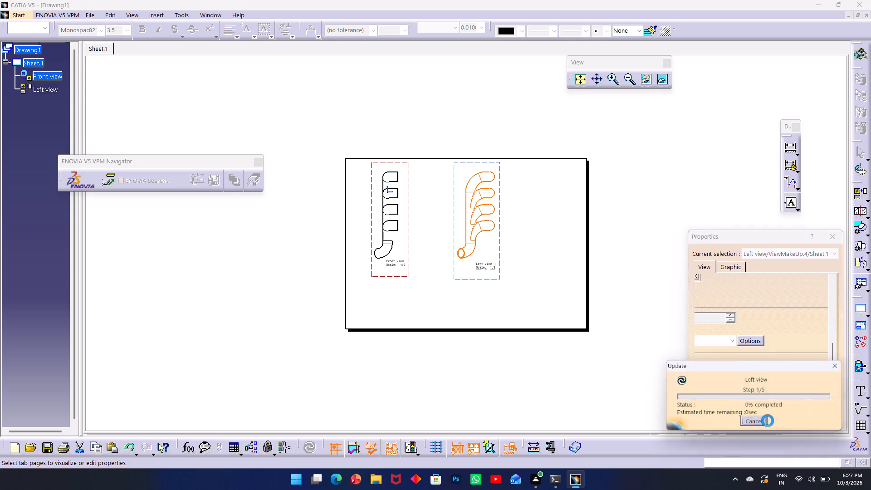
pyautogui.click(767, 421)
pyautogui.click(540, 389)
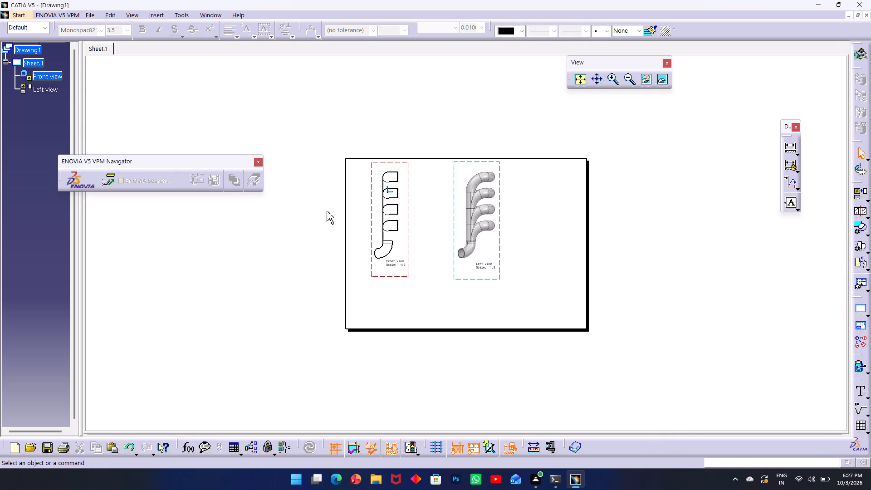
# Save the drawing as a PDF named Drawing1 in the catia ex folder.
pyautogui.hotkey('ctrl', 's')
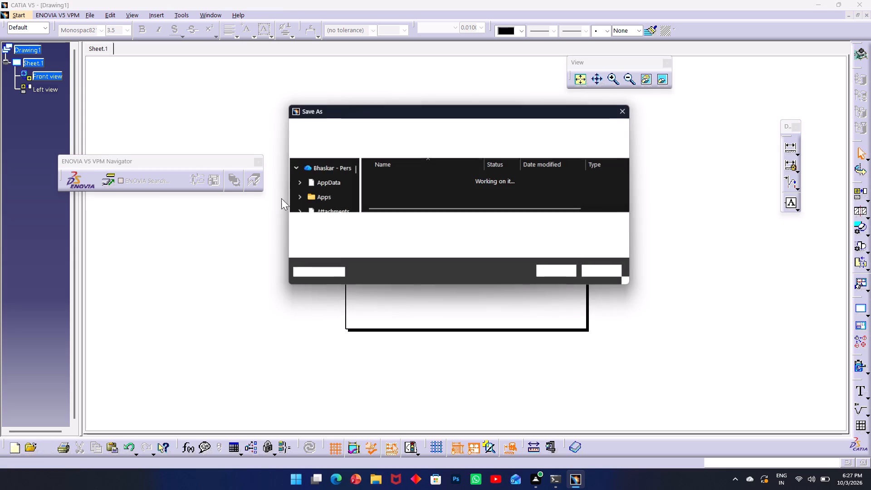
pyautogui.click(389, 236)
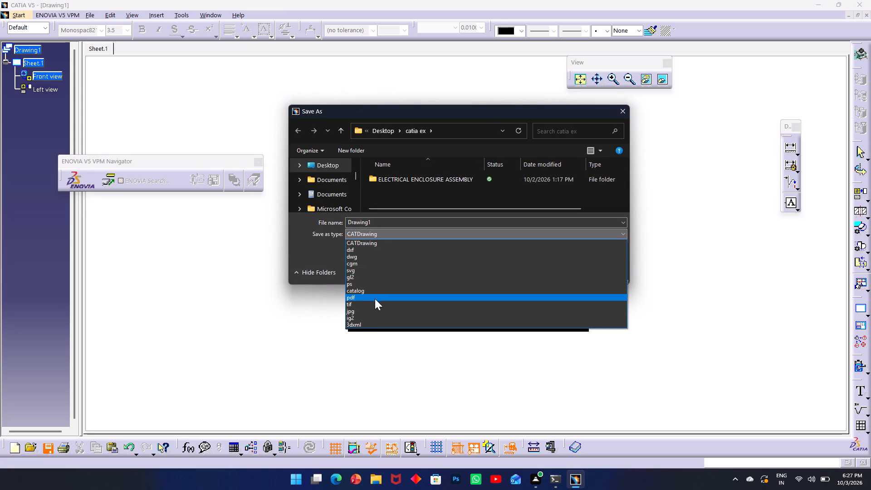
pyautogui.scroll(-3, 372, 311)
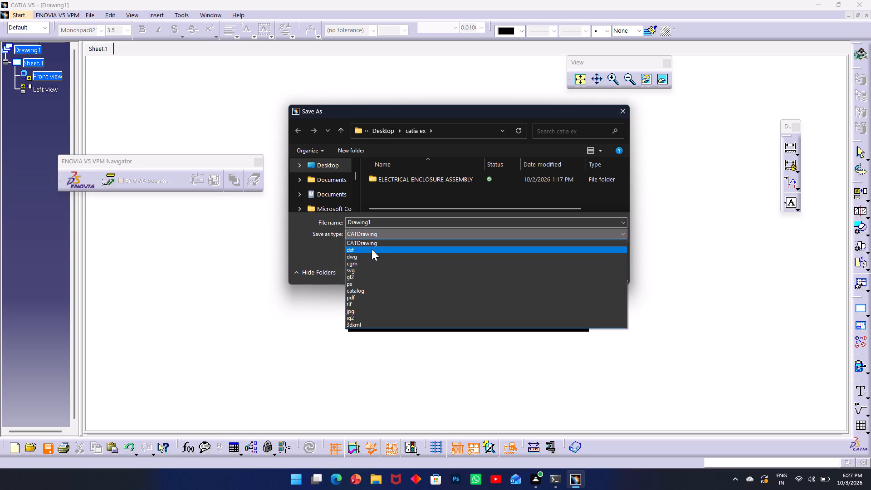
pyautogui.click(378, 300)
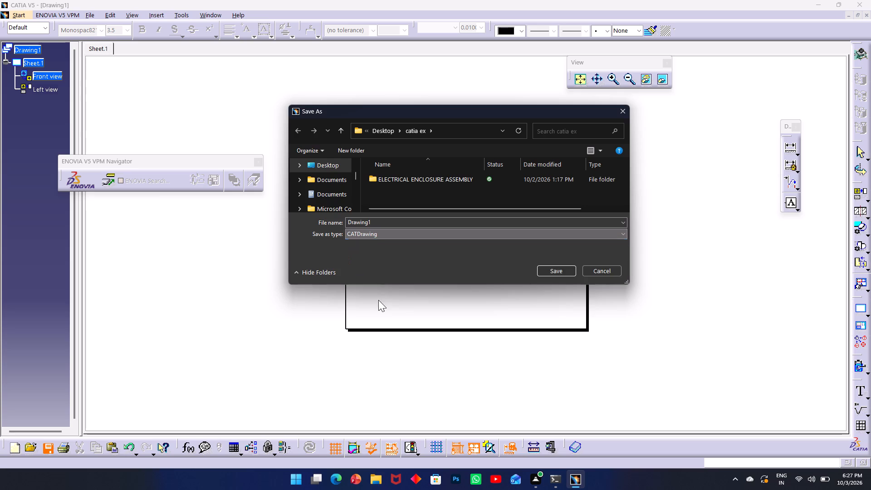
pyautogui.click(543, 271)
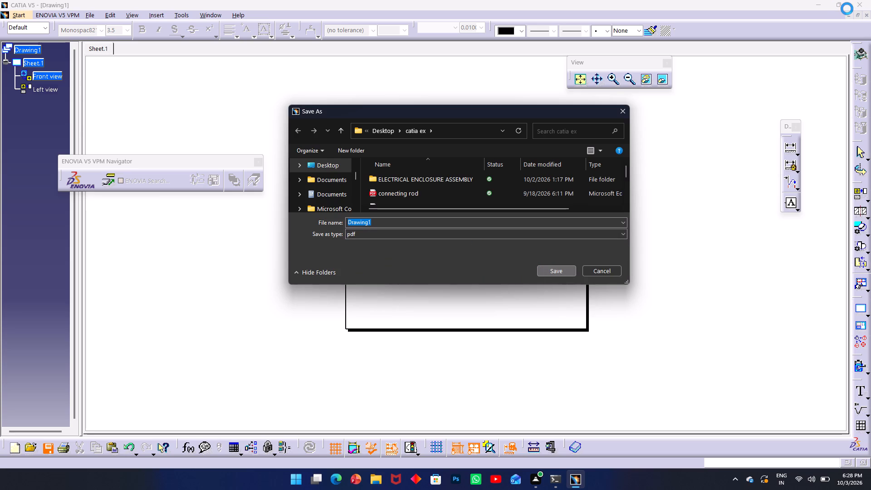